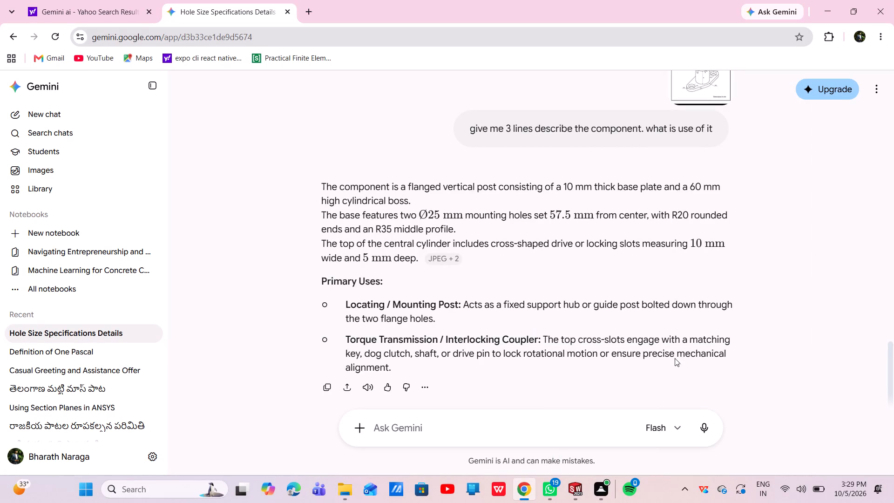
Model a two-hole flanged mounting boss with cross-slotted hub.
Switch to SOLIDWORKS and create a new part document.
left_click(578, 487)
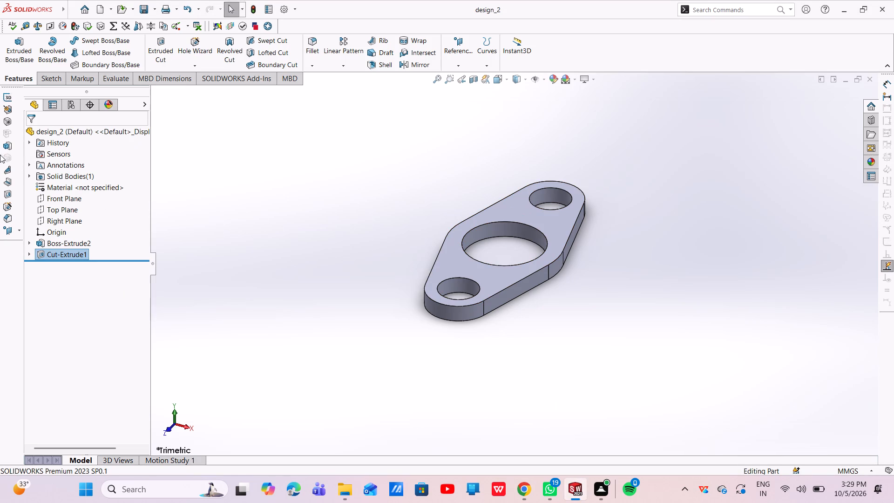
left_click(110, 7)
left_click(109, 24)
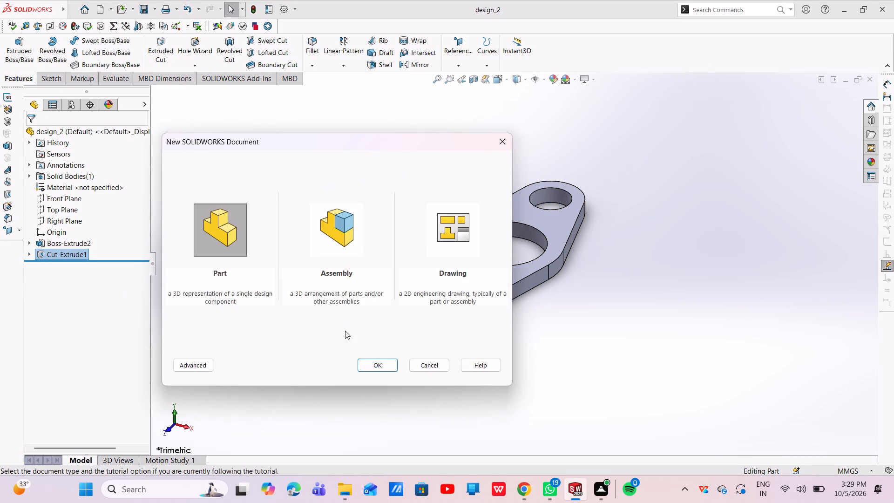
left_click(381, 363)
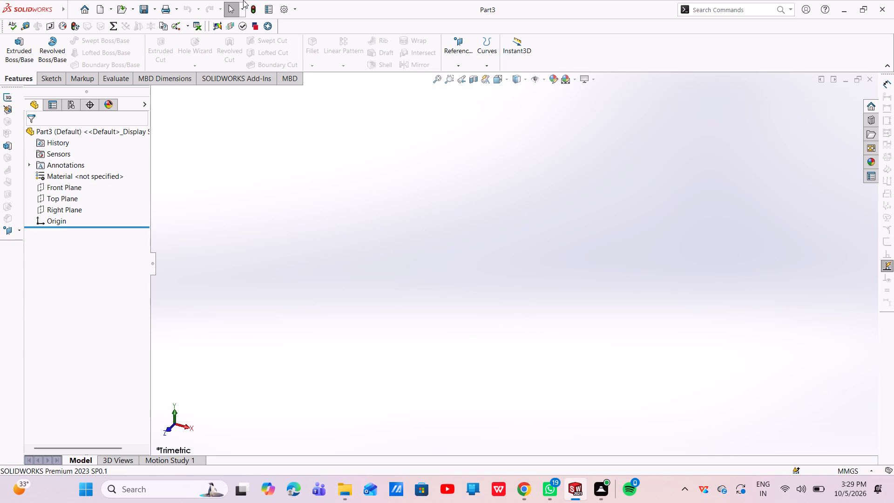
Open a new sketch on the Top Plane, viewed normal to that plane.
left_click(59, 77)
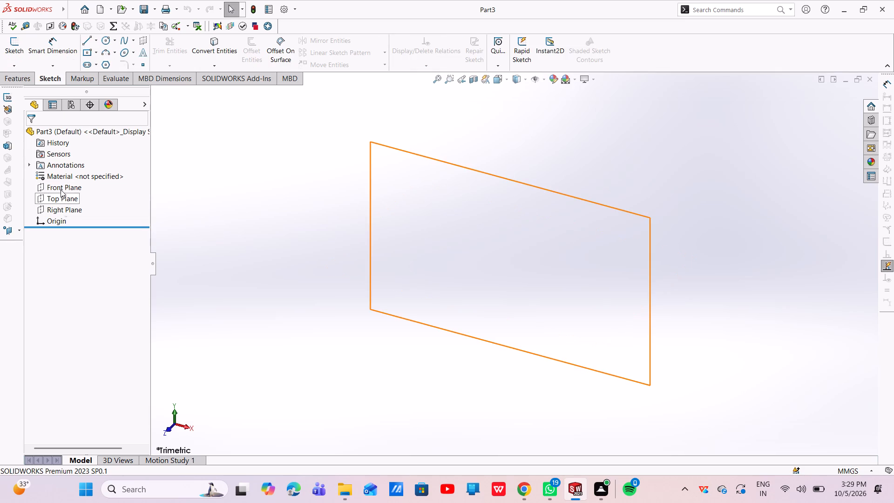
left_click(60, 187)
left_click(114, 175)
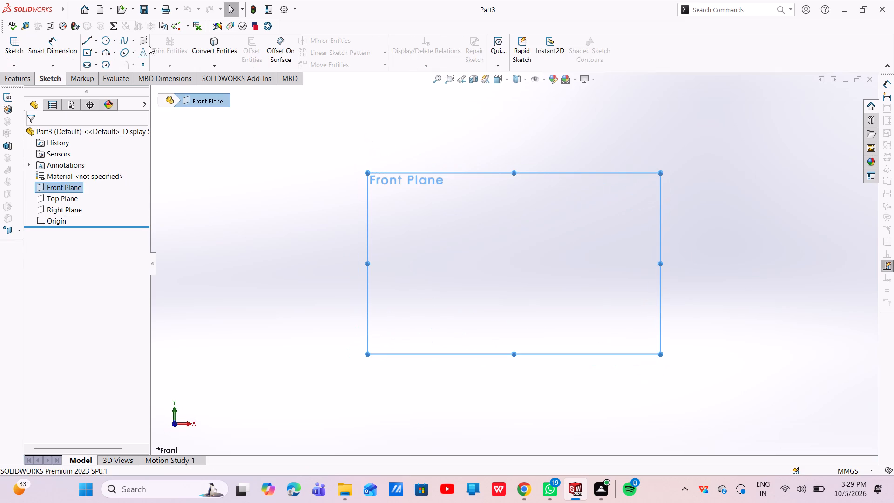
left_click(69, 206)
left_click(70, 199)
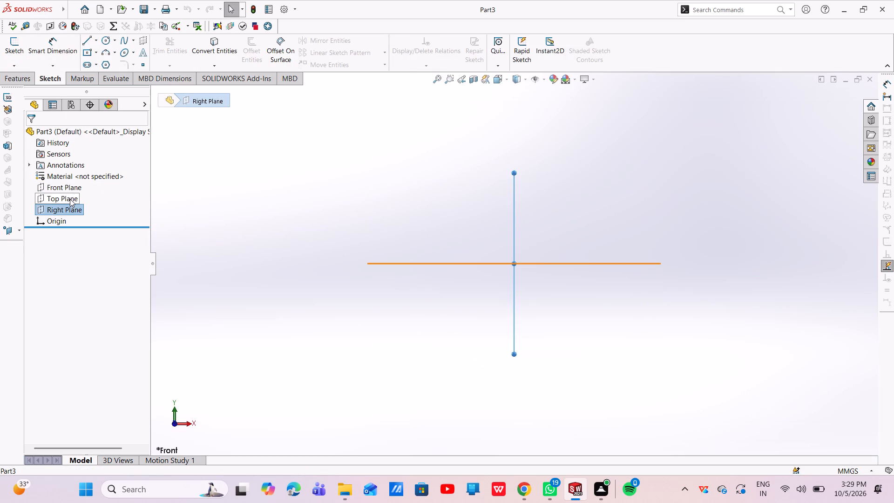
left_click(66, 198)
left_click(79, 201)
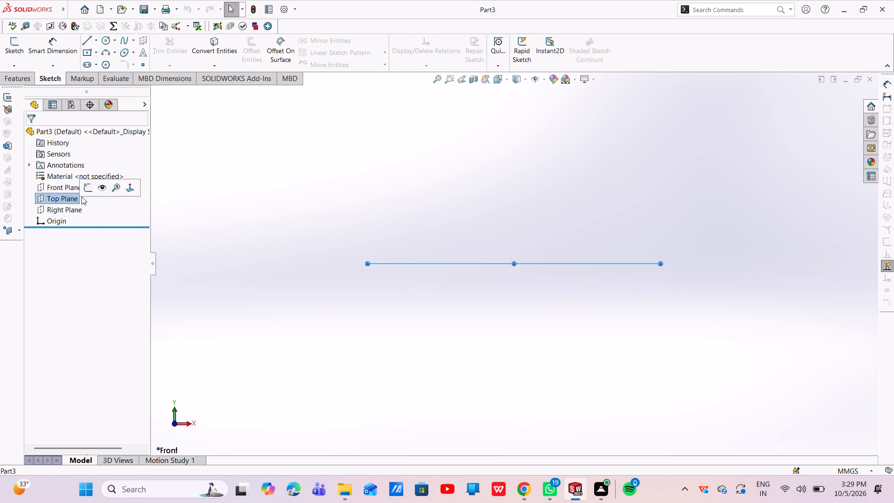
left_click_drag(96, 197, 85, 202)
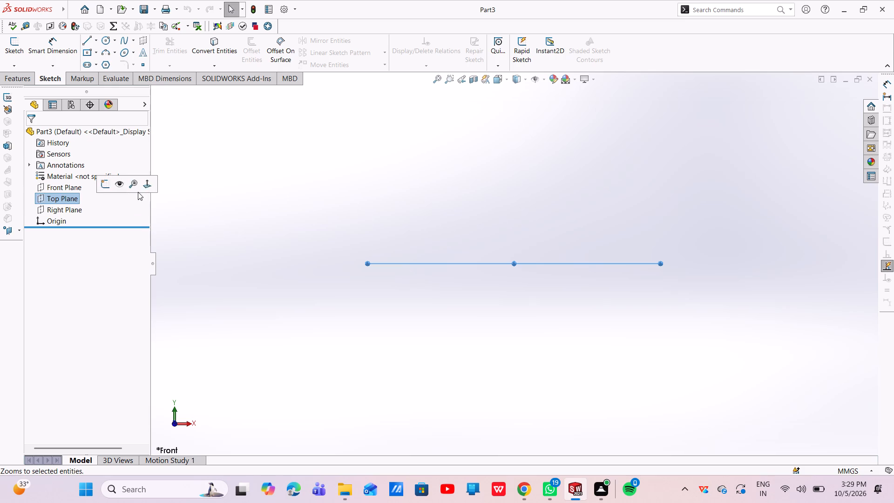
left_click(143, 188)
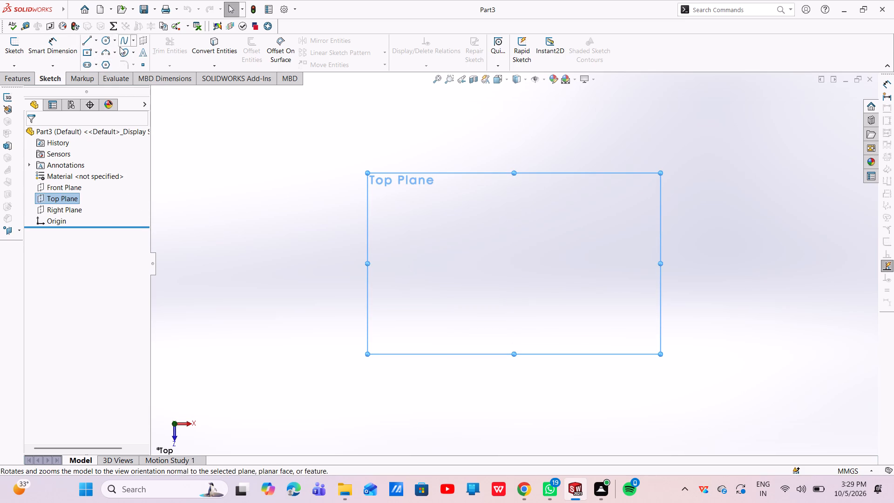
left_click(106, 40)
left_click(515, 263)
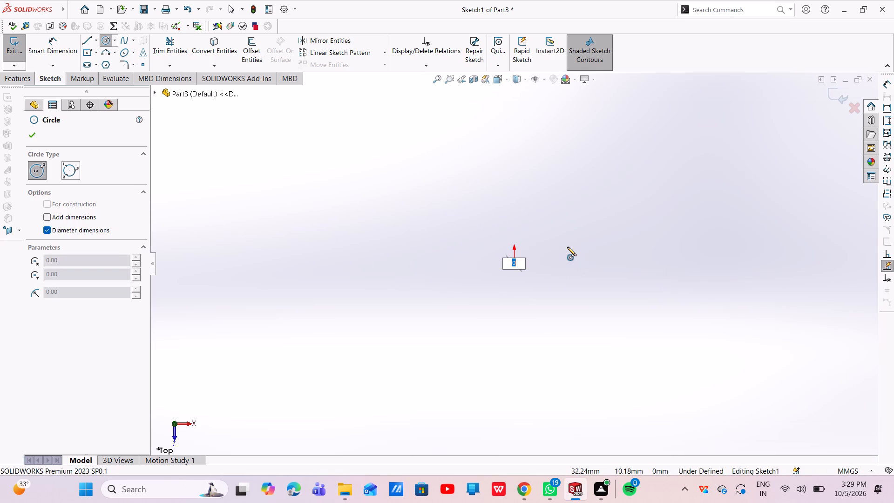
key("Escape")
key("Escape")
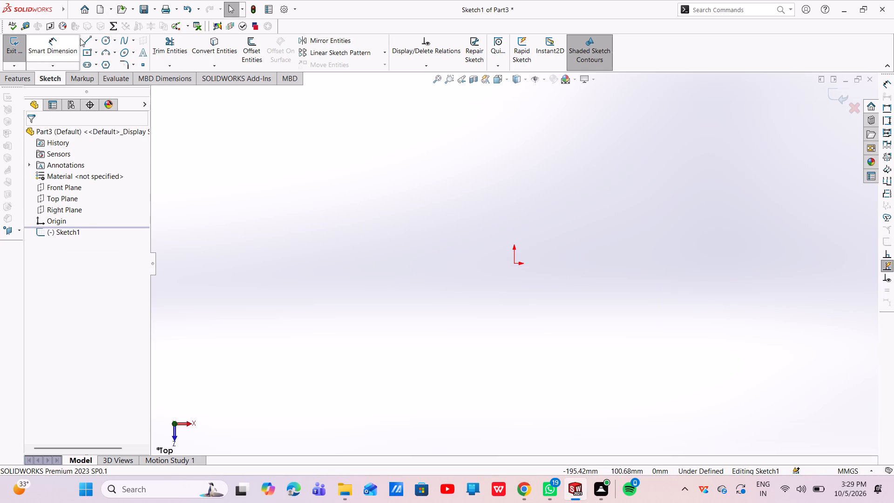
Sketch a vertical midpoint line about 206 mm long centred on the origin and convert it to construction geometry.
left_click(91, 40)
left_click(96, 42)
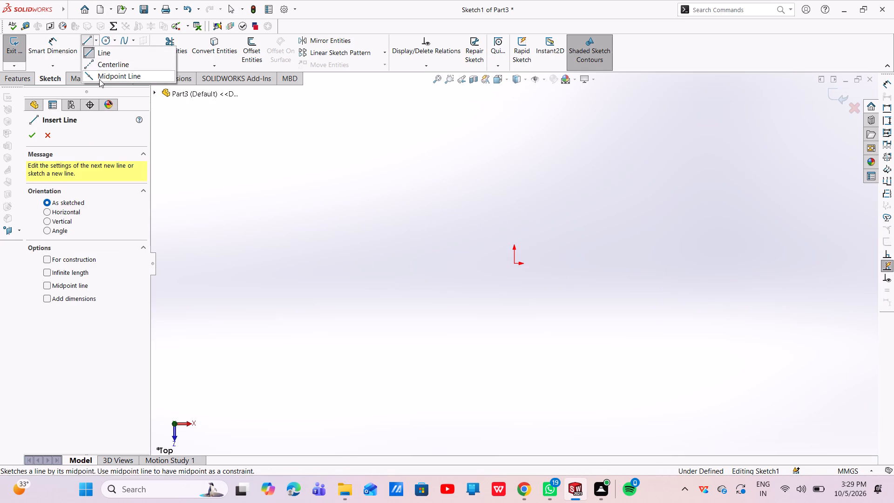
left_click(101, 75)
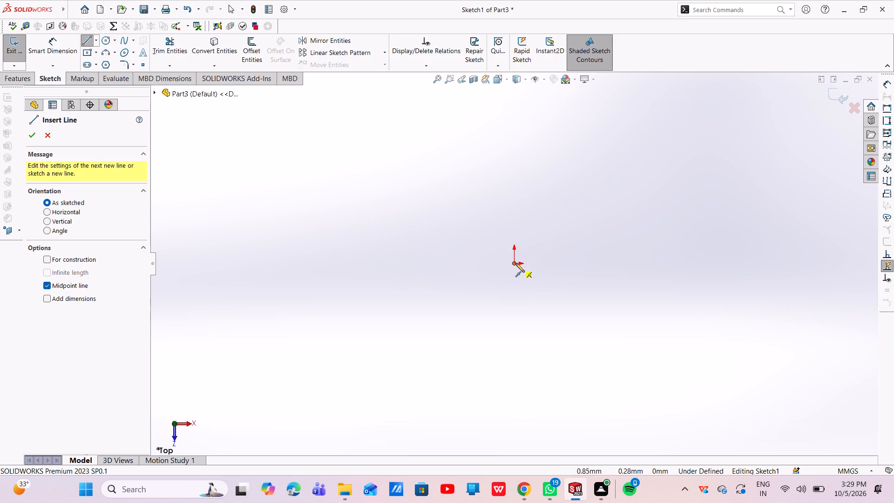
left_click(515, 263)
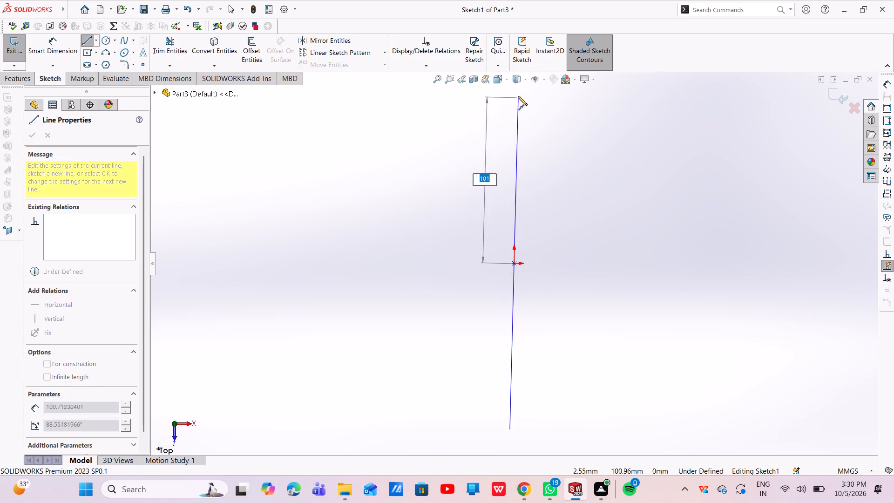
left_click(517, 94)
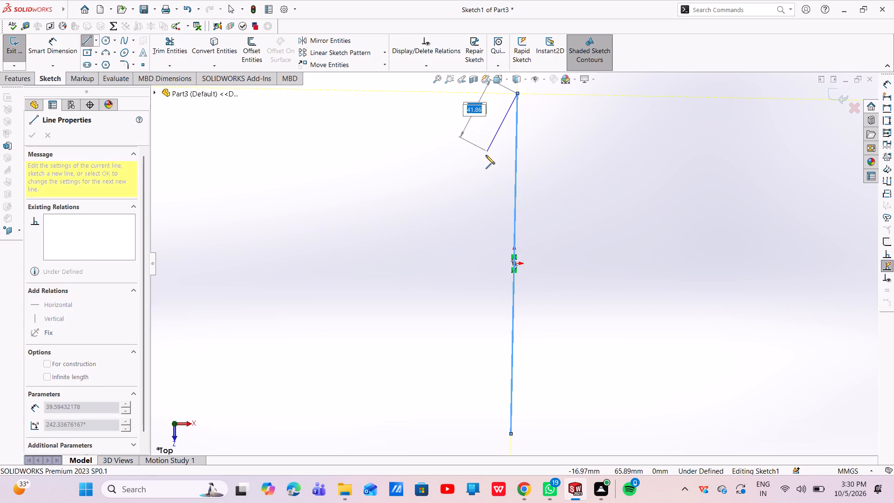
key("Escape")
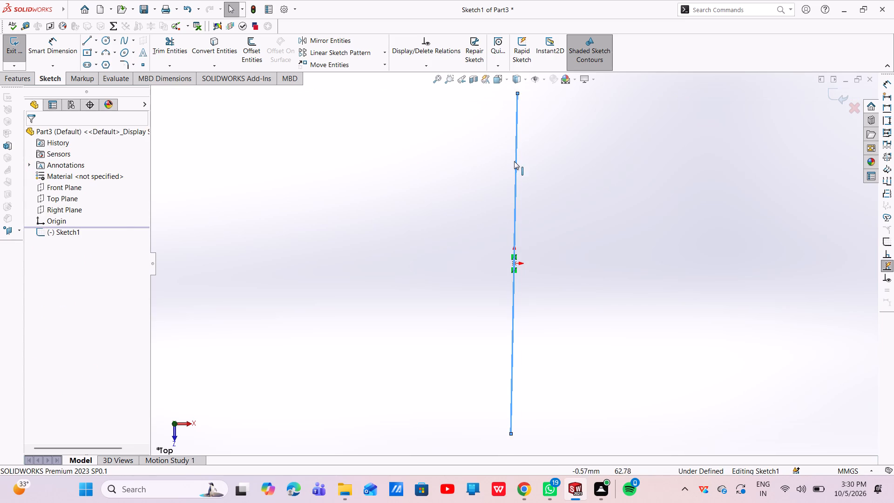
left_click(515, 163)
left_click(555, 118)
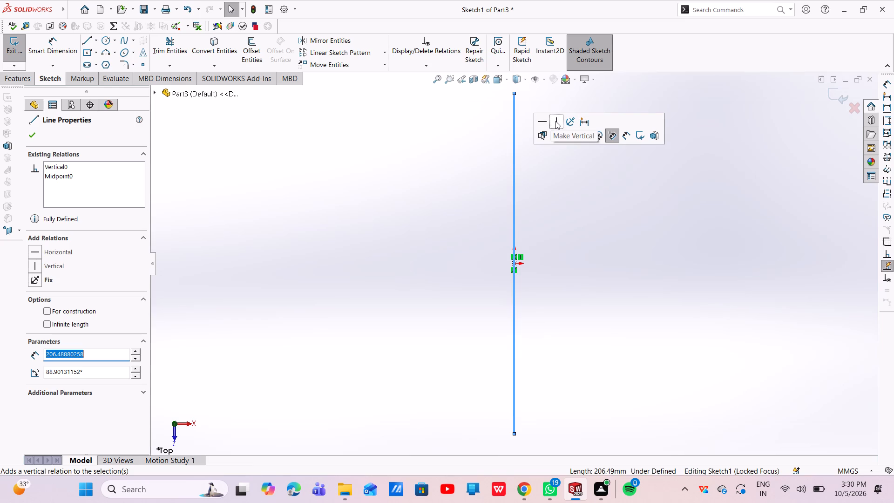
left_click(46, 307)
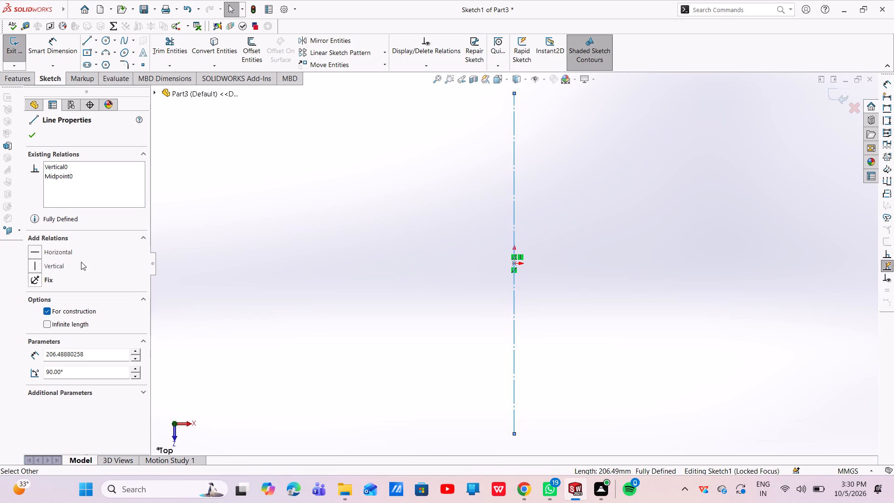
key("Escape")
Sketch a horizontal midpoint line about 242 mm long centred on the origin and convert it to construction geometry.
left_click(94, 40)
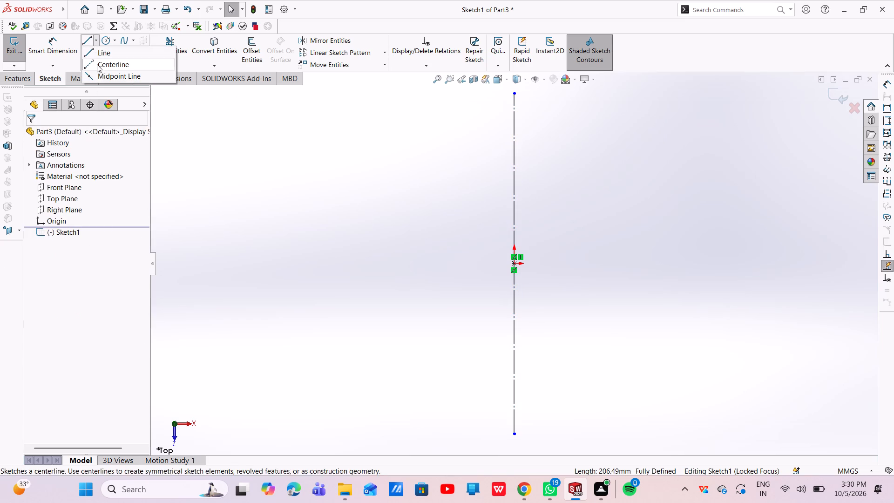
left_click(104, 75)
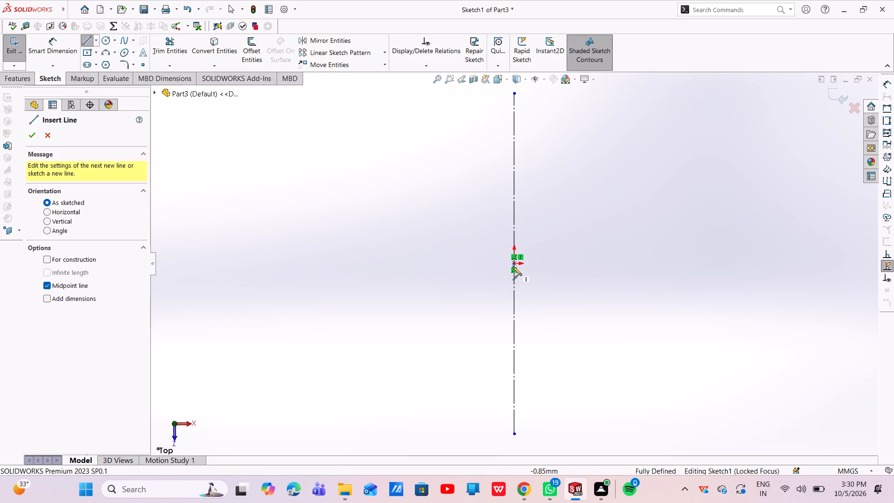
left_click(514, 263)
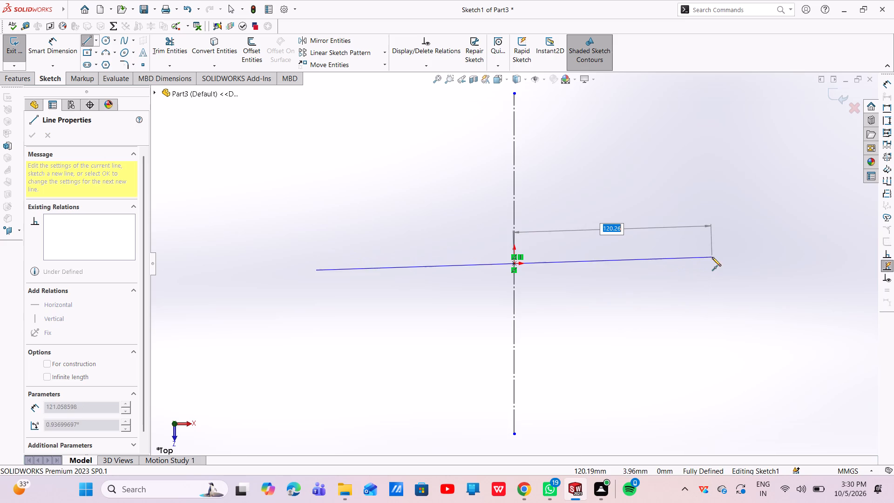
left_click(713, 266)
key("Escape")
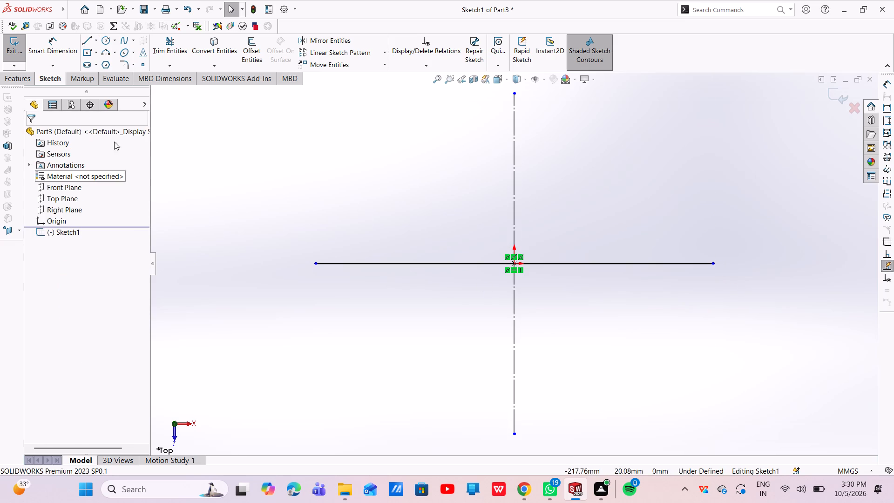
left_click(399, 262)
left_click(50, 312)
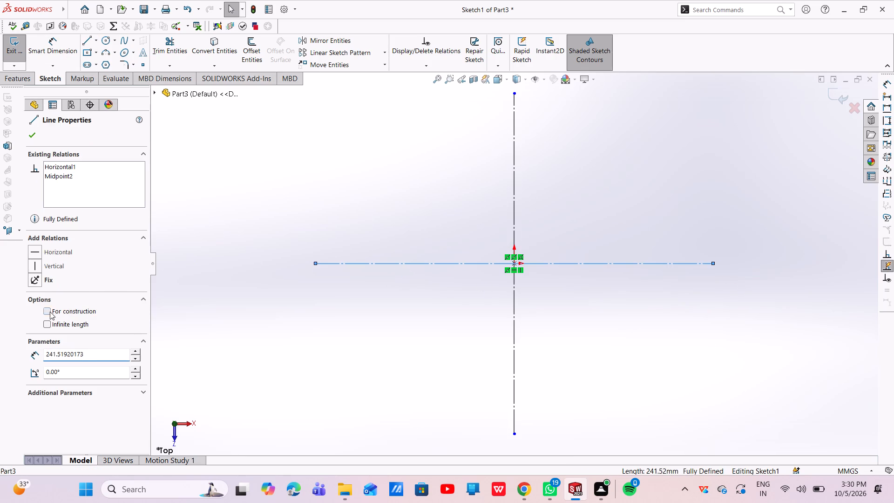
left_click(34, 137)
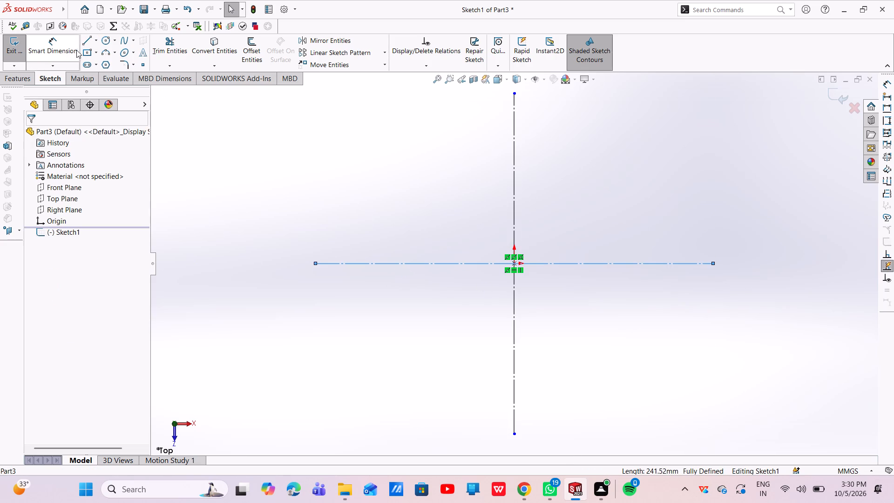
key("Escape")
Sketch a circle about 63 mm in diameter centred on the origin.
left_click(102, 41)
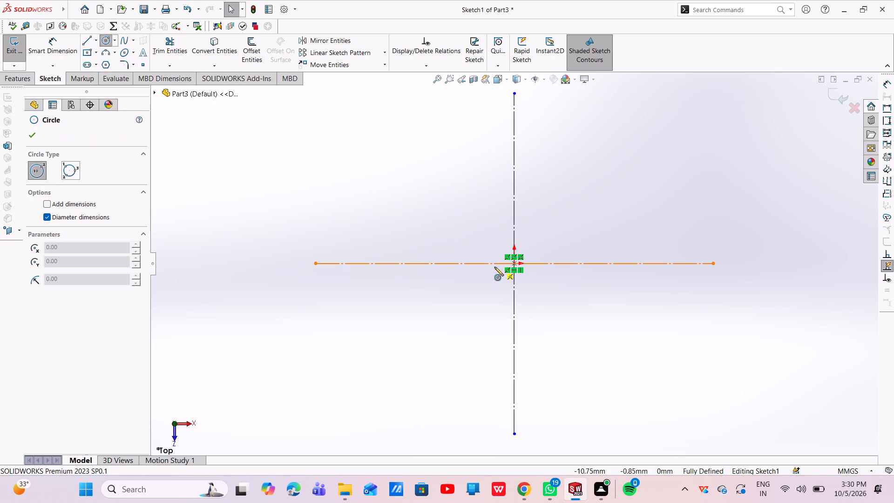
left_click(513, 264)
left_click(563, 280)
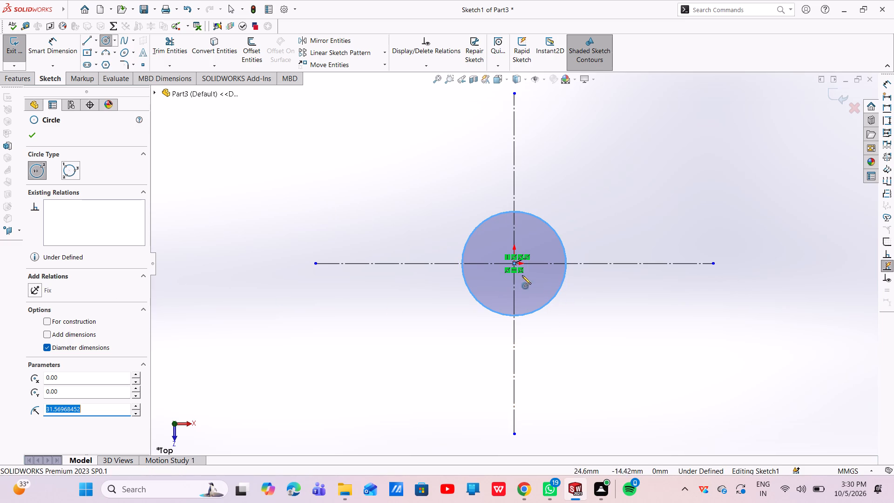
left_click(557, 296)
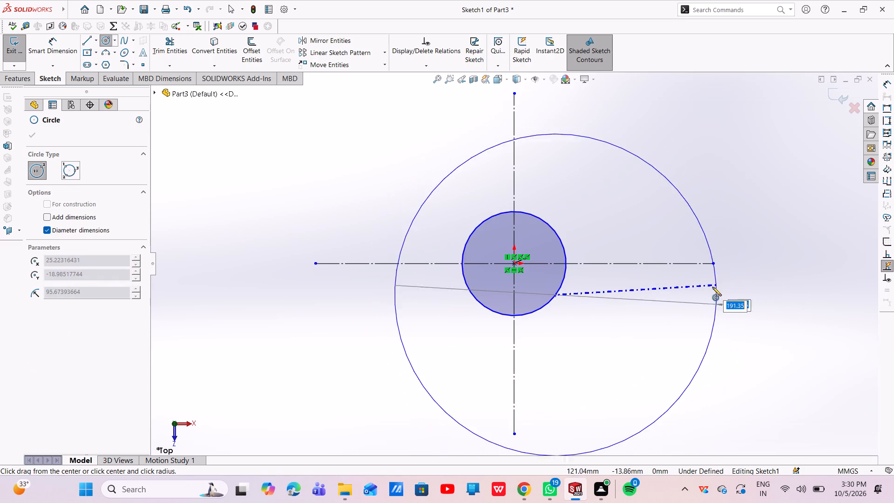
key("Escape")
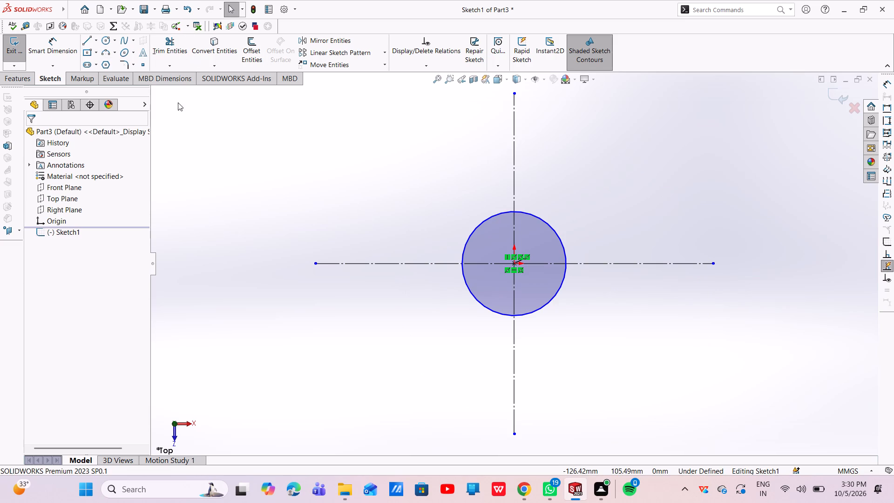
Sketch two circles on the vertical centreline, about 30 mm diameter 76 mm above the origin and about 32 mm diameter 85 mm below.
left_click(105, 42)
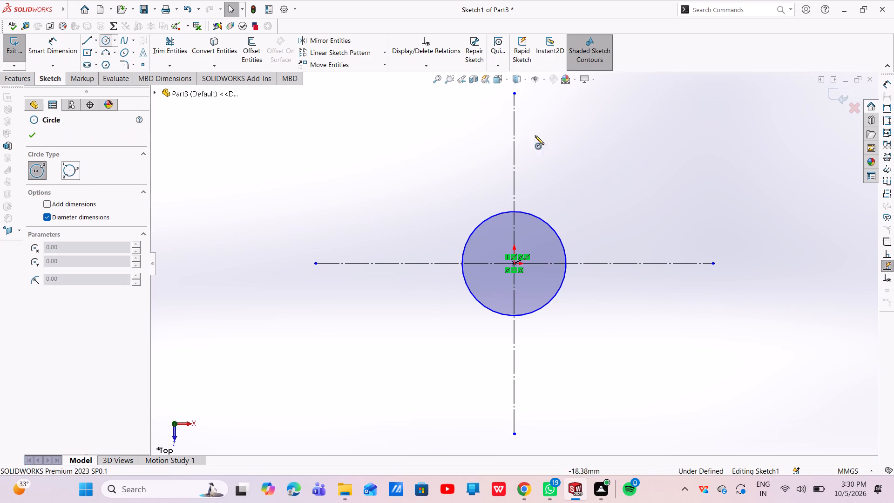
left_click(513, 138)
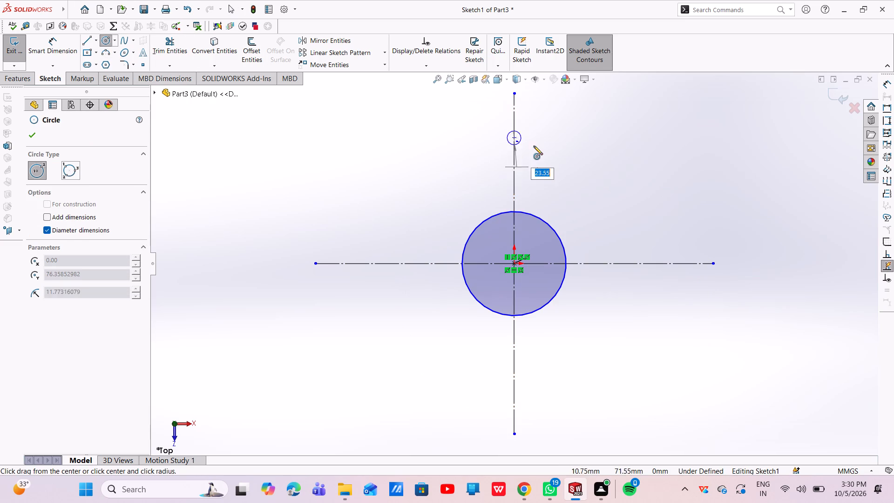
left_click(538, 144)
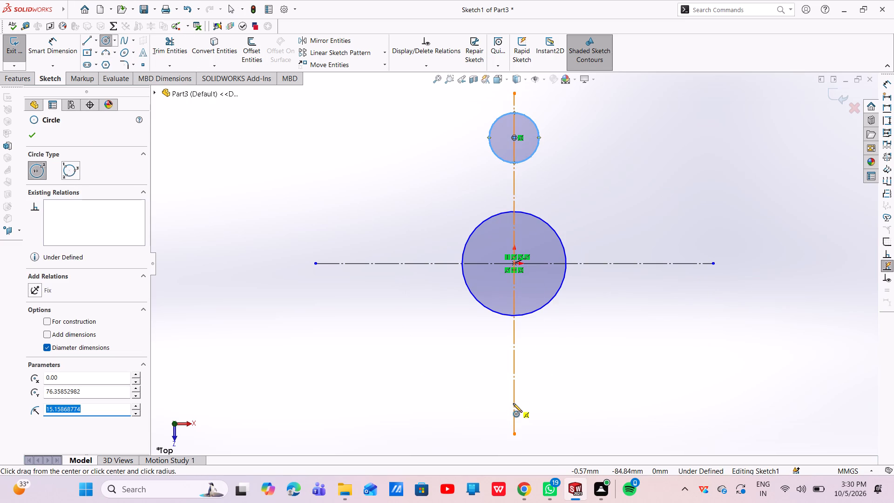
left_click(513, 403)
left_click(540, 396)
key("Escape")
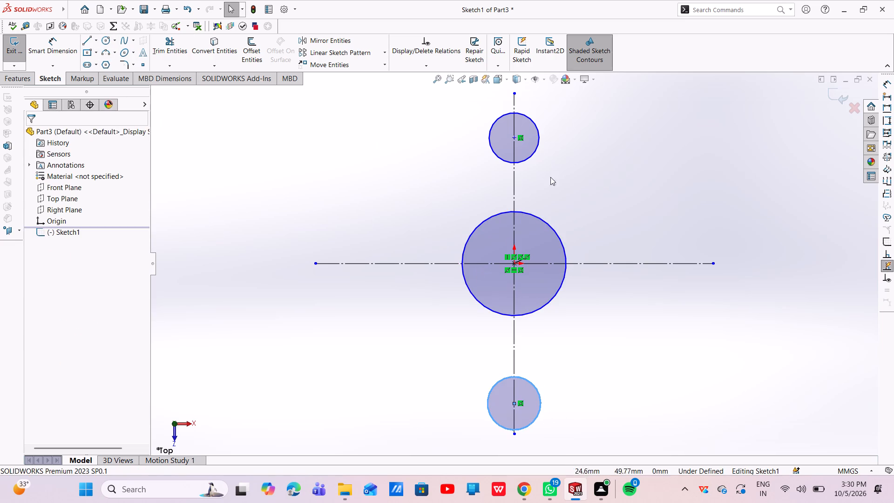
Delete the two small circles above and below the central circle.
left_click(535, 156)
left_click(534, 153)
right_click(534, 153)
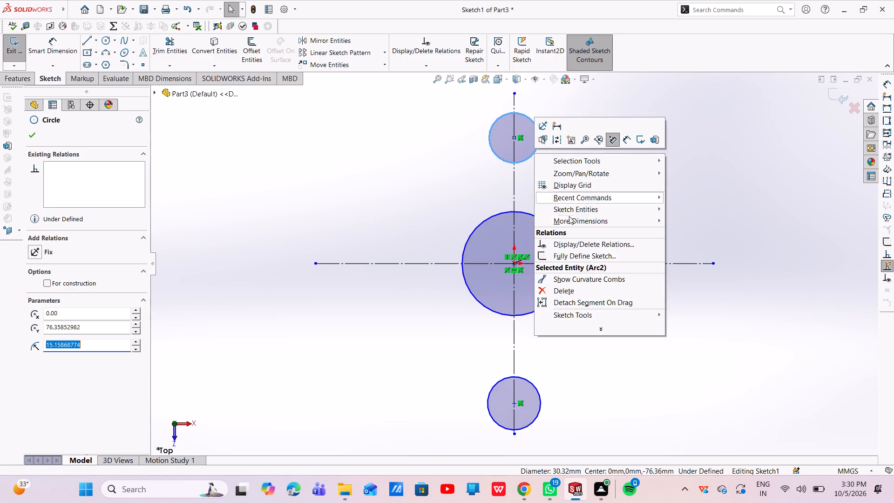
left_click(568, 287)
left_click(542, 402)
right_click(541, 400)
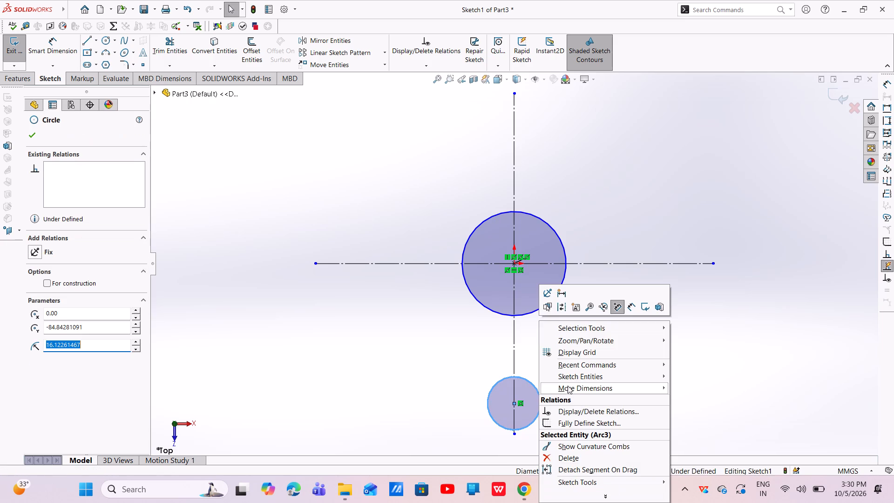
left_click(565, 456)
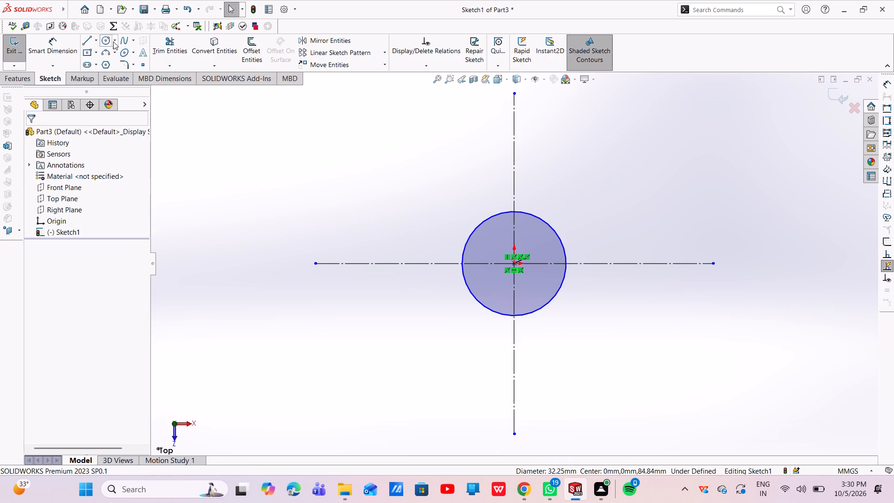
Sketch circles centred on the vertical centreline's endpoints, about 33 mm in diameter at the lower end and 40 mm at the upper.
left_click(105, 42)
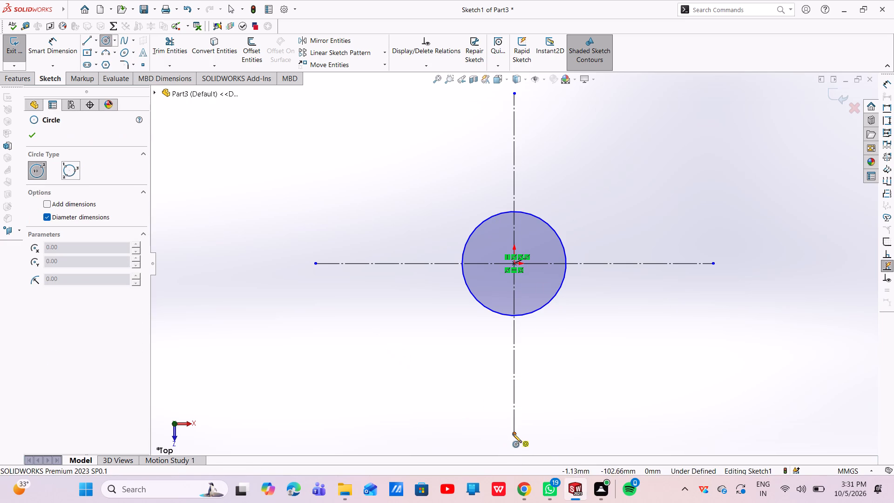
left_click(515, 436)
left_click(535, 417)
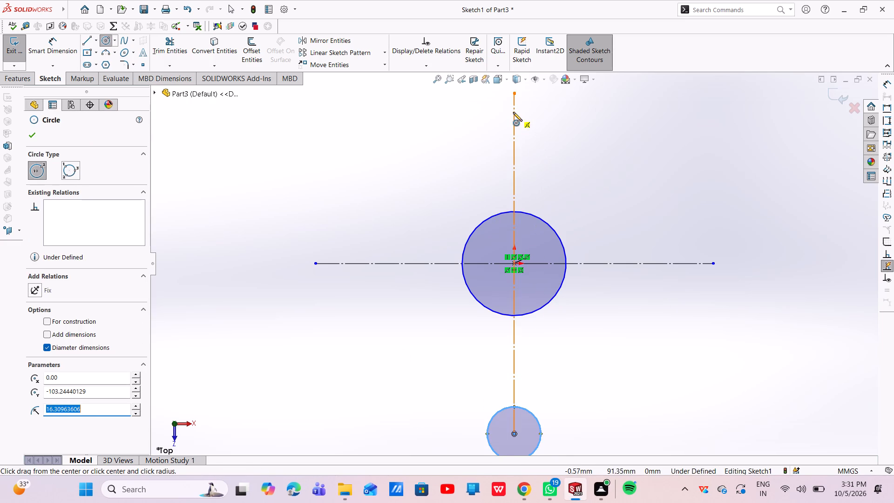
left_click(514, 91)
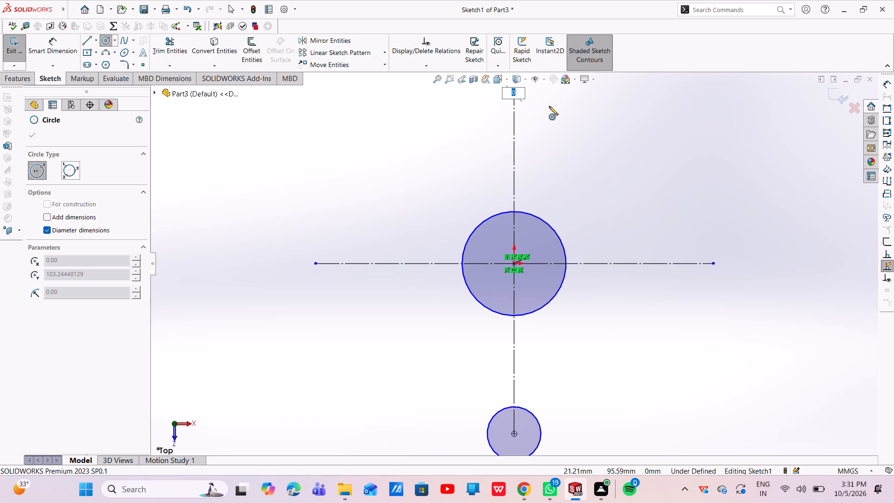
type("40")
key("Return")
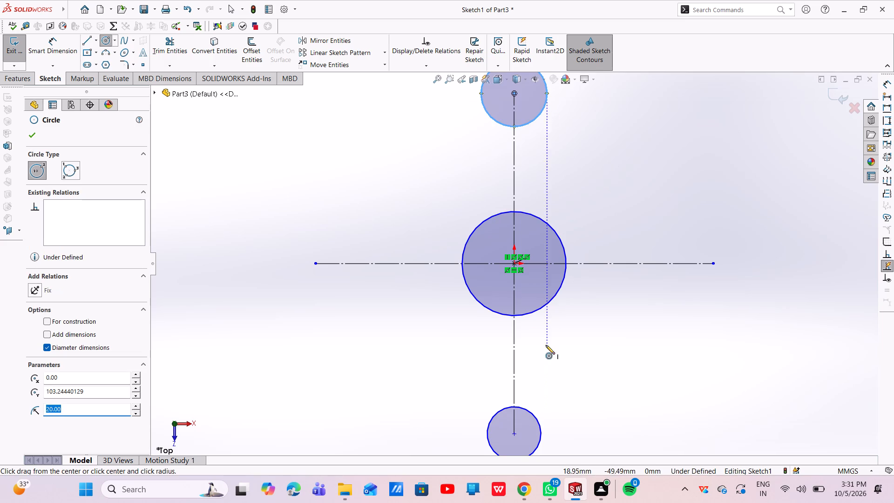
scroll(542, 332, "up", 4)
key("Escape")
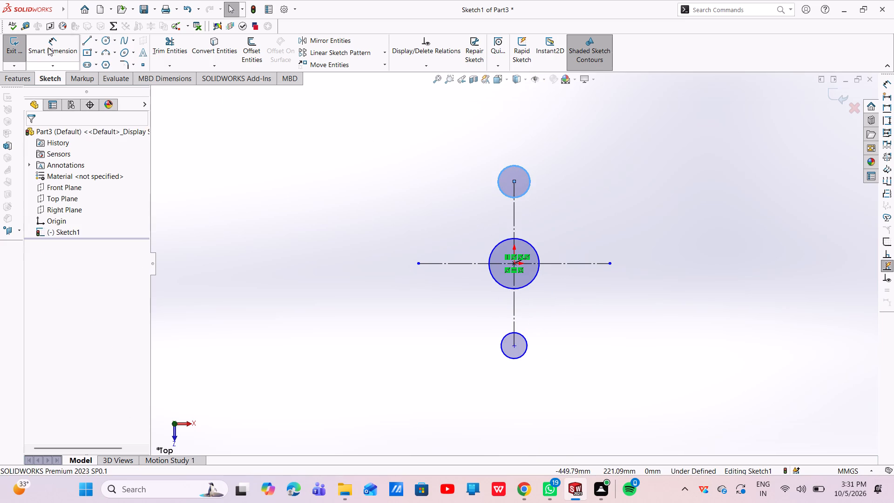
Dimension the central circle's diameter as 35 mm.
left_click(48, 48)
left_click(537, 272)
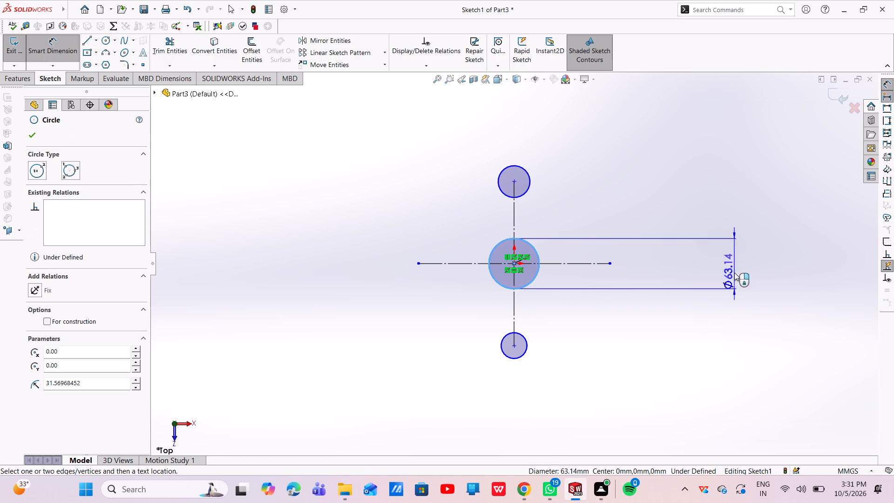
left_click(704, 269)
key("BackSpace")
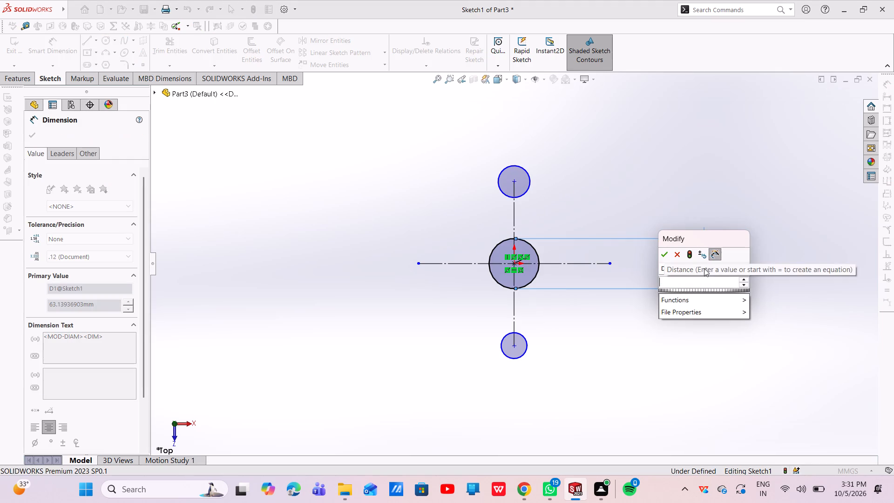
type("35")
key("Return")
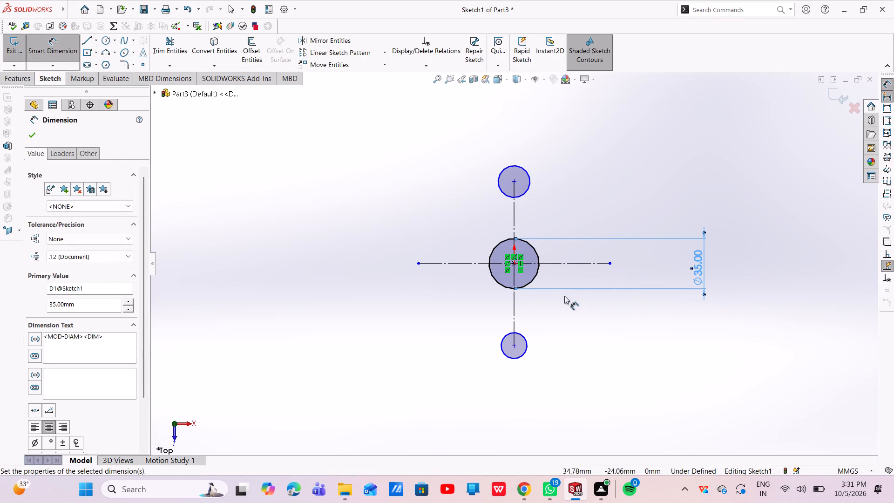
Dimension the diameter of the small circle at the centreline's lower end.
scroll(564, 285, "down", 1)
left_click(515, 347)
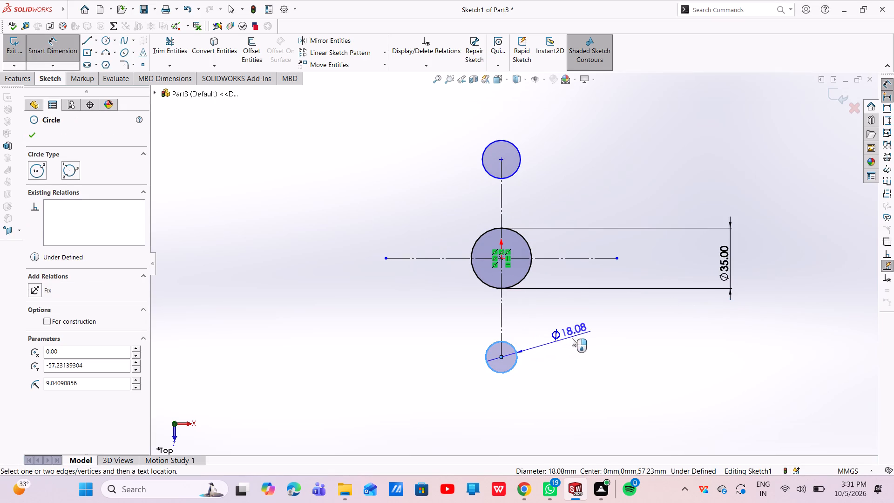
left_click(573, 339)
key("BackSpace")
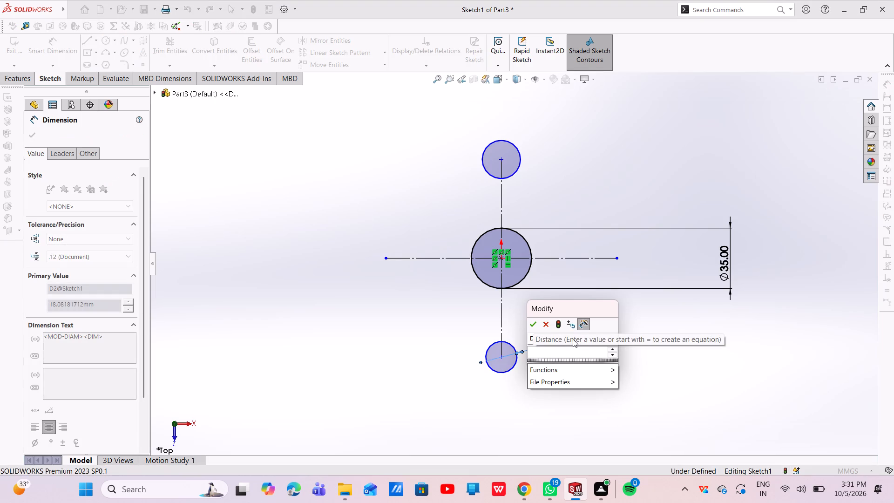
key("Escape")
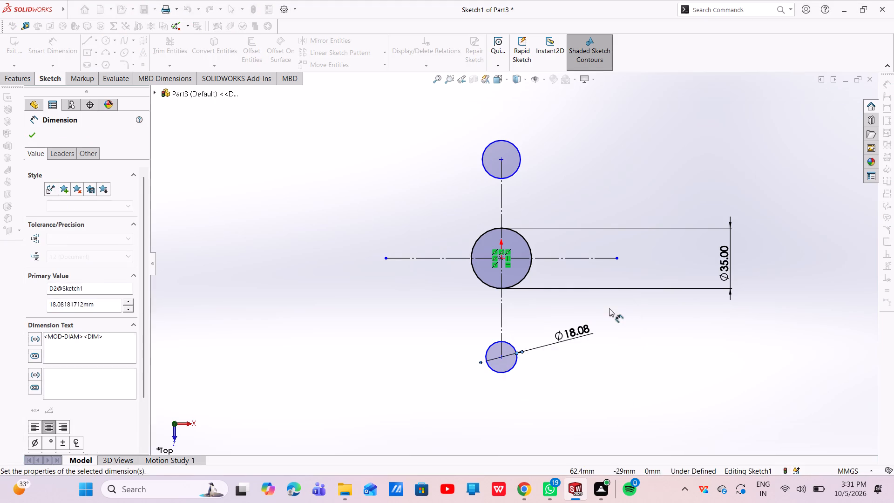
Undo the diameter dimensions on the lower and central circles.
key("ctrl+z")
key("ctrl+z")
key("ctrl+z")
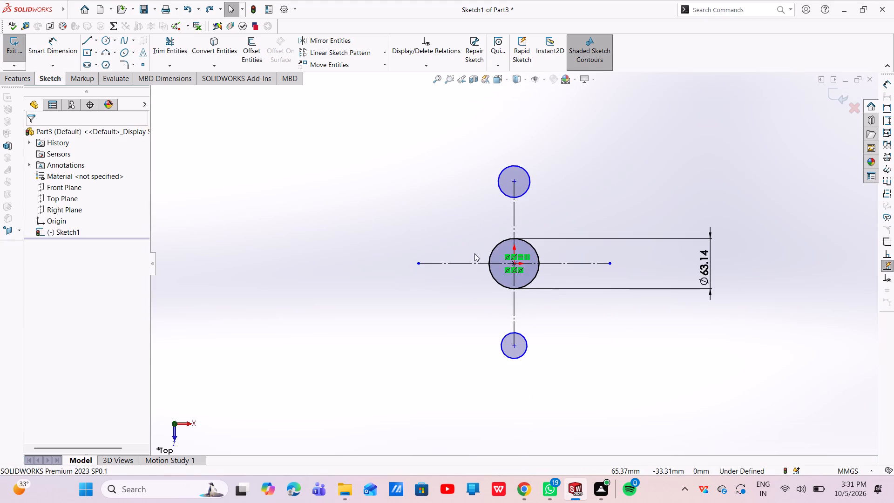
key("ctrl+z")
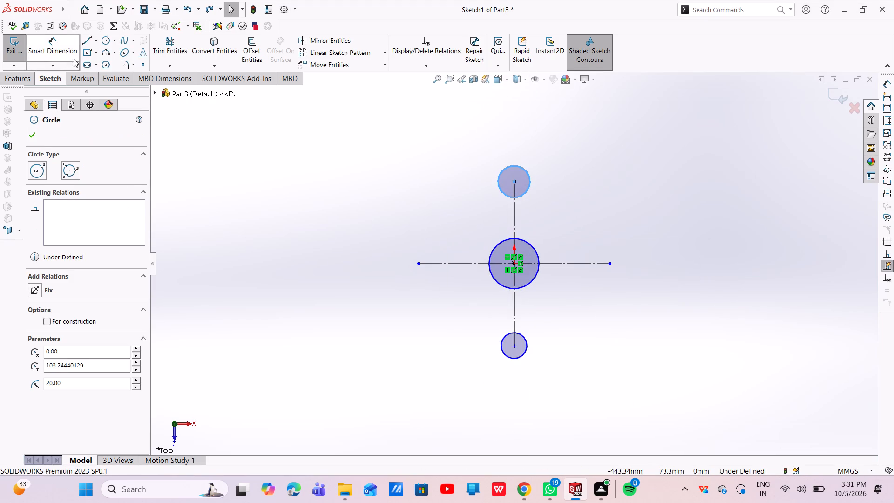
Dimension the central circle's diameter as 70 mm.
left_click(54, 54)
left_click(536, 277)
left_click(655, 266)
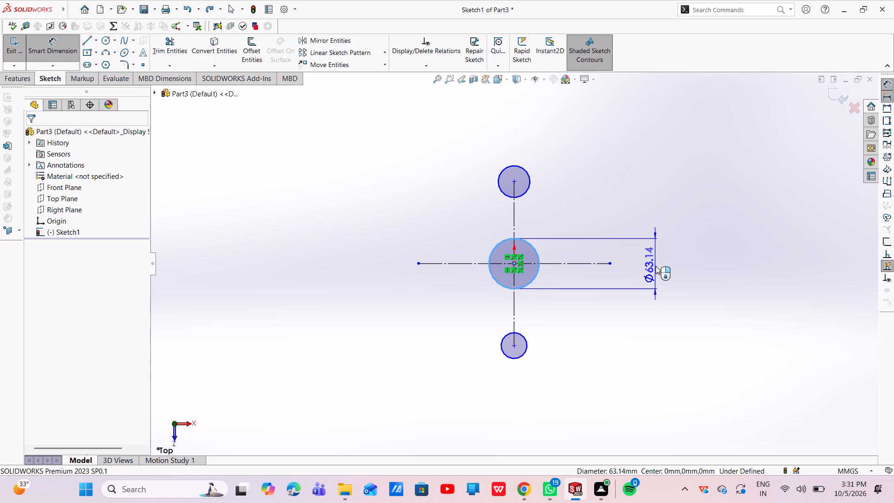
key("BackSpace")
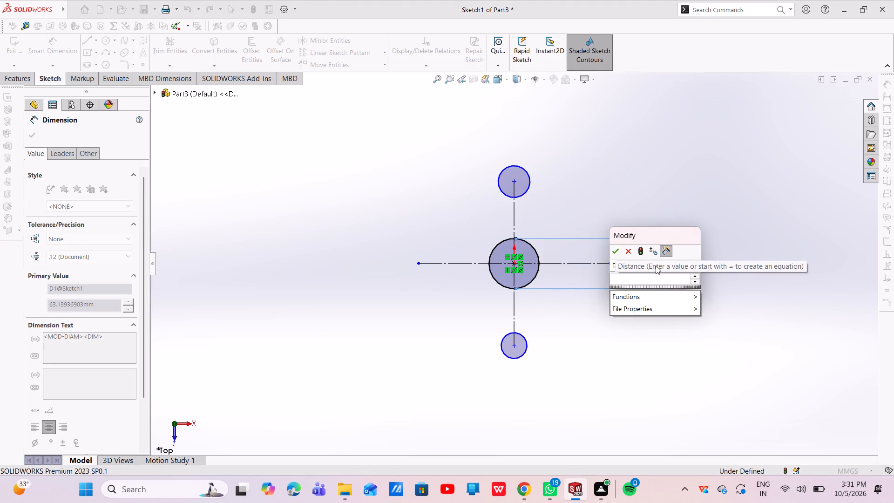
type("70")
key("Return")
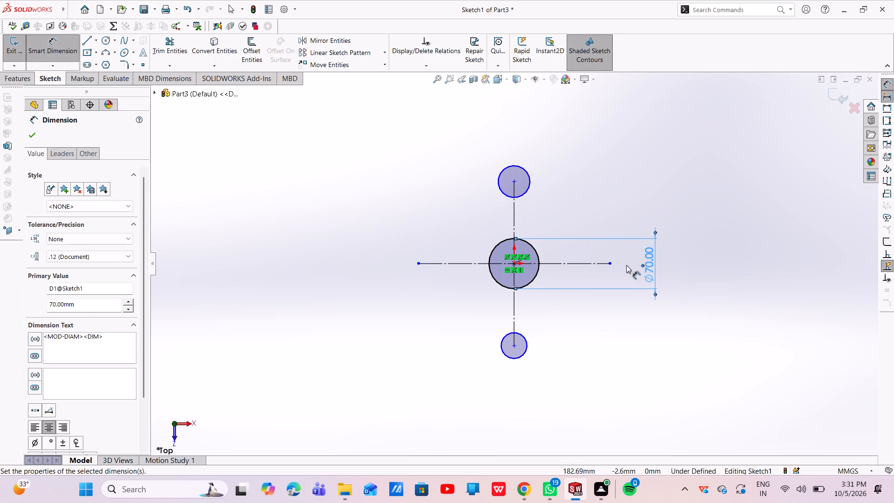
key("Escape")
Dimension the diameters of the upper and lower small circles as 40 mm each.
left_click(29, 37)
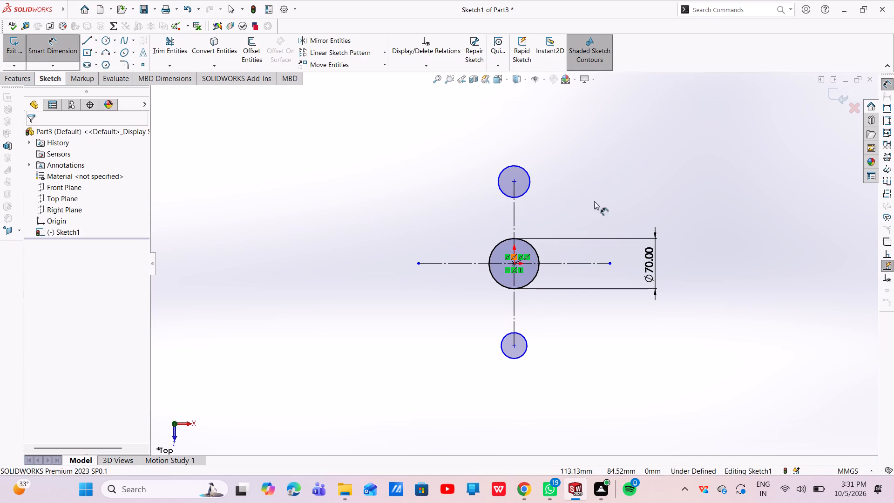
left_click(530, 184)
left_click(593, 173)
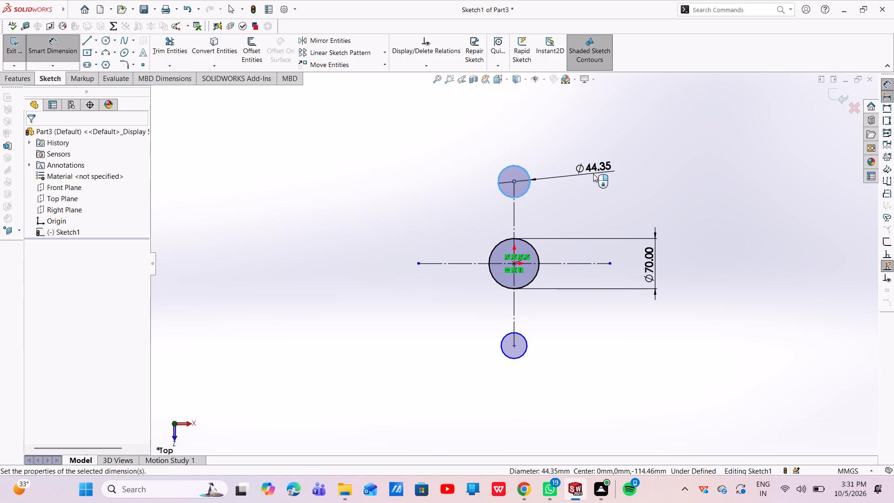
key("BackSpace")
type("40")
key("Return")
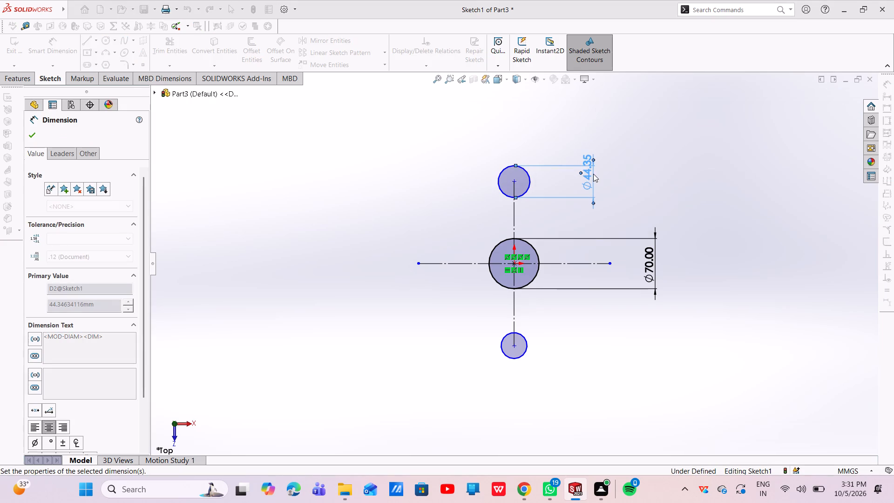
left_click(528, 347)
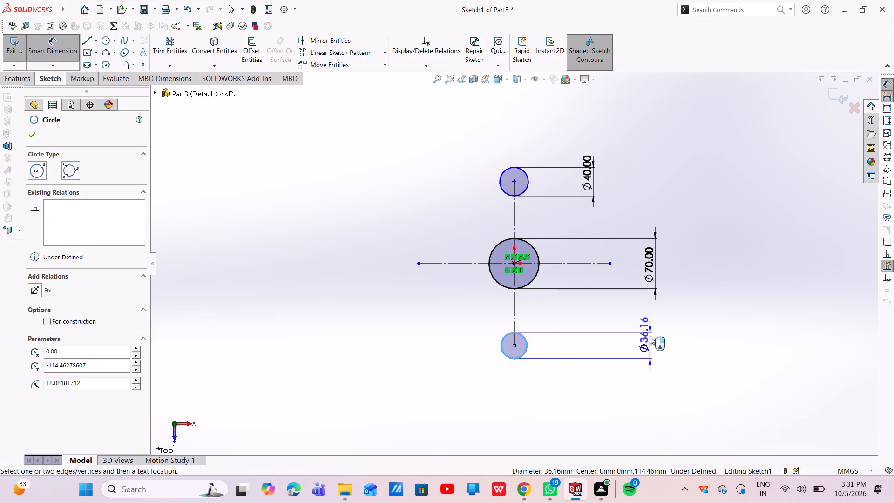
left_click(650, 336)
key("BackSpace")
type("40")
key("Return")
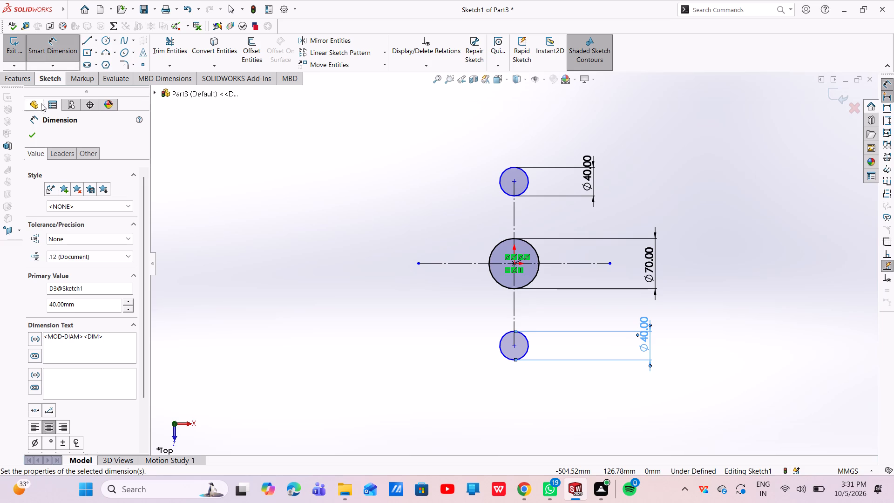
left_click(32, 132)
Dimension the distance from the origin to the lower small circle's centre as 57.5 mm.
left_click(61, 50)
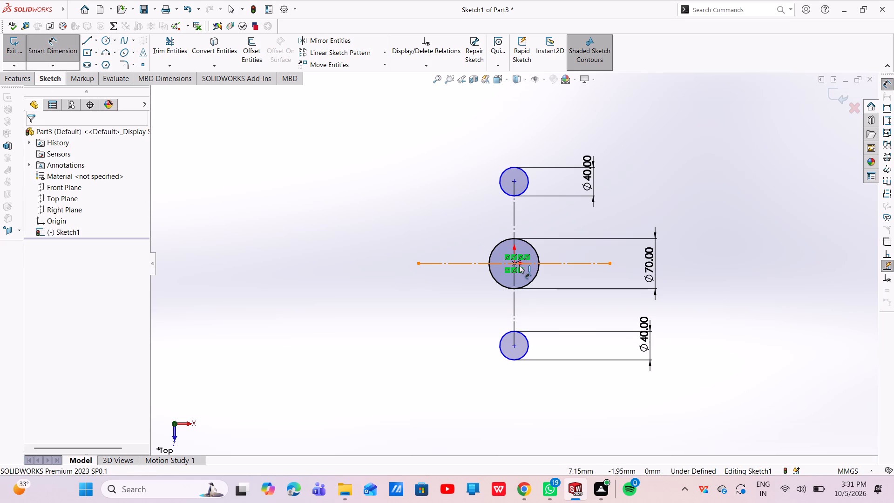
left_click(515, 263)
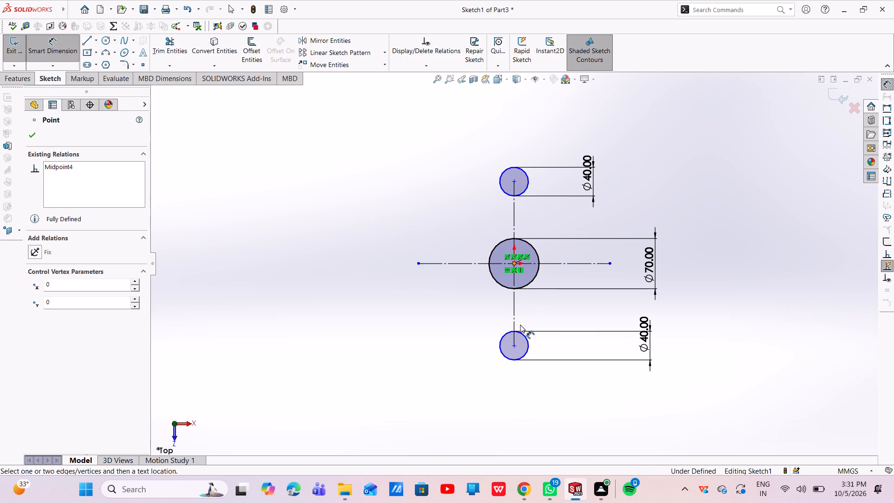
left_click(515, 345)
left_click(374, 316)
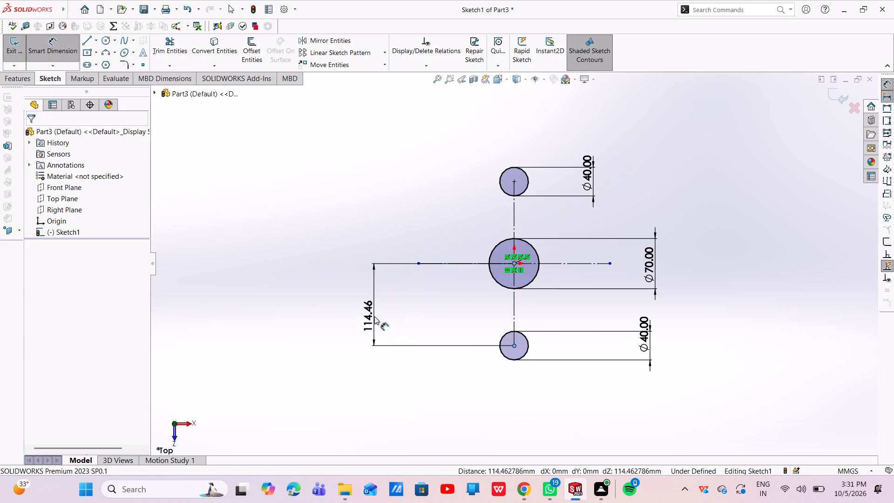
key("BackSpace")
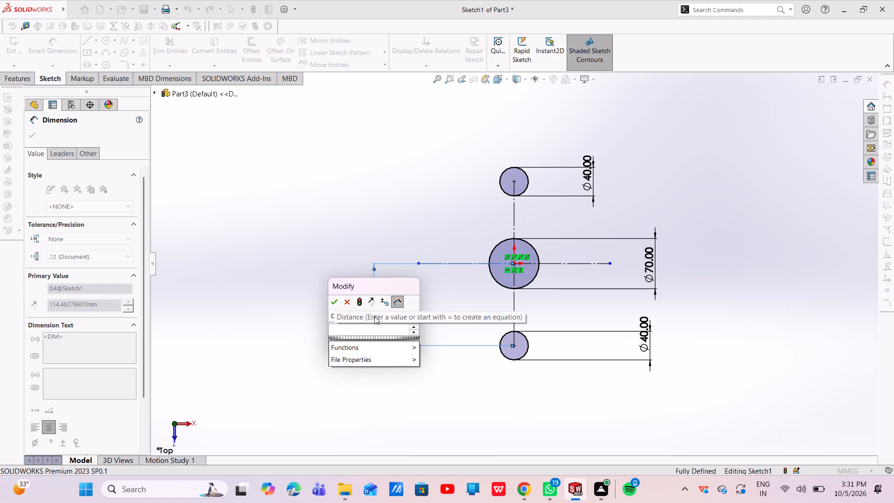
type("57.5")
key("Return")
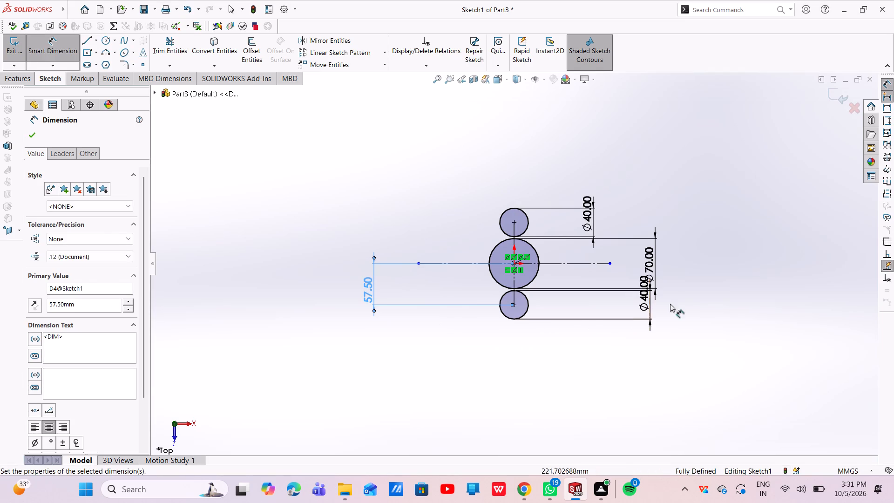
key("Escape")
Sketch a line about 57 mm long from the lower small circle's right quadrant point to the central circle's right side.
scroll(546, 272, "down", 6)
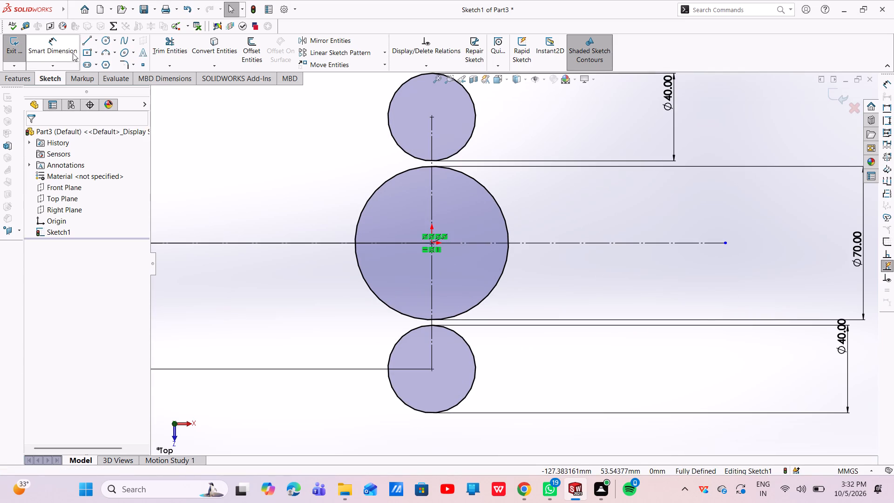
left_click(83, 41)
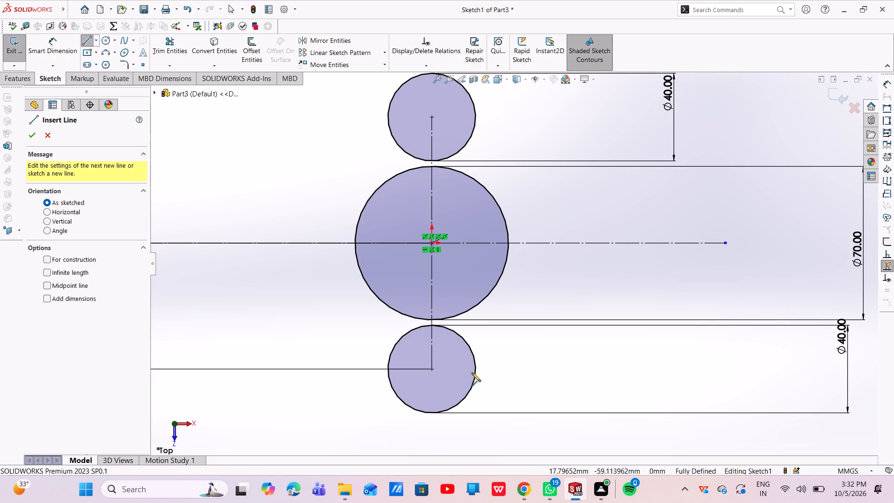
left_click(475, 369)
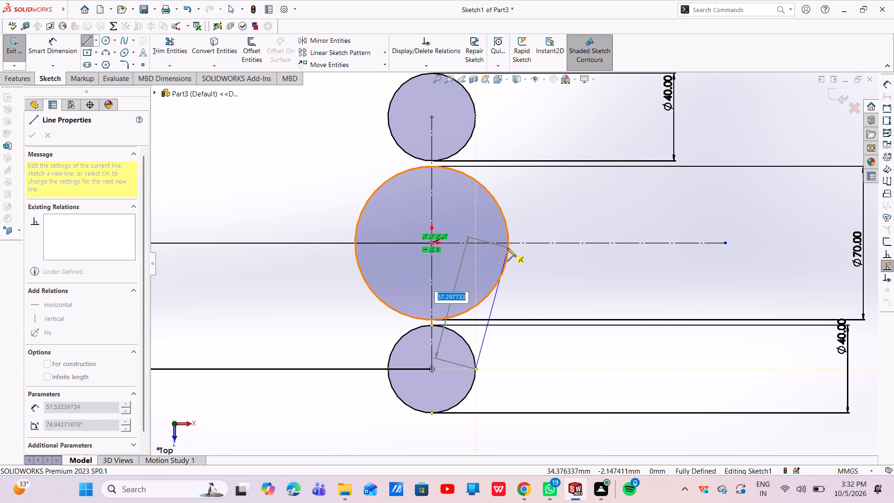
left_click(507, 248)
key("Escape")
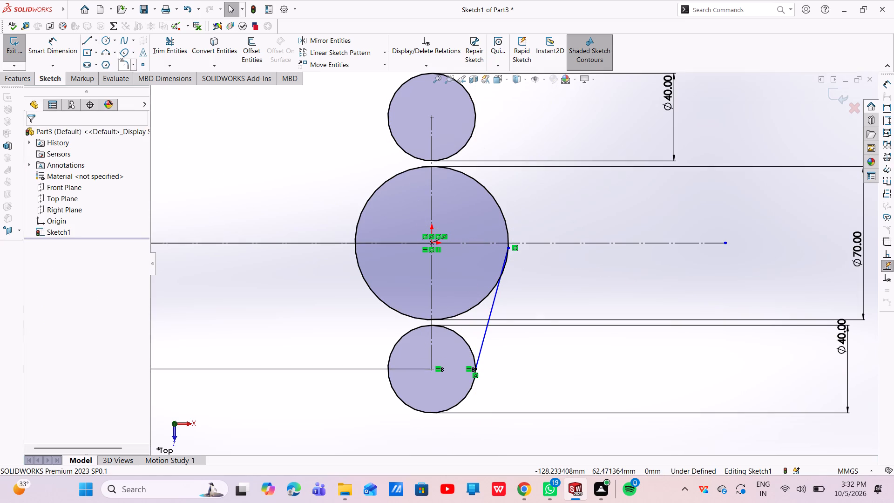
Sketch a line about 53 mm long from the upper small circle's right quadrant point to the central circle's right side.
left_click(88, 41)
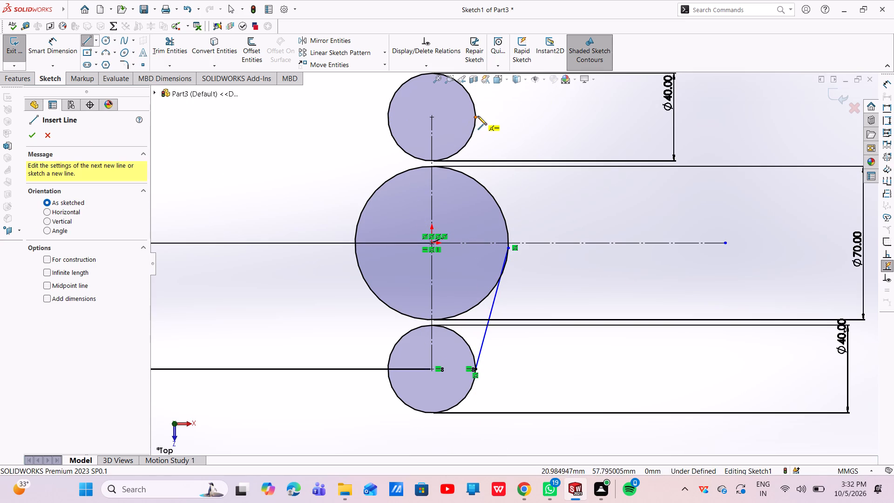
left_click(475, 119)
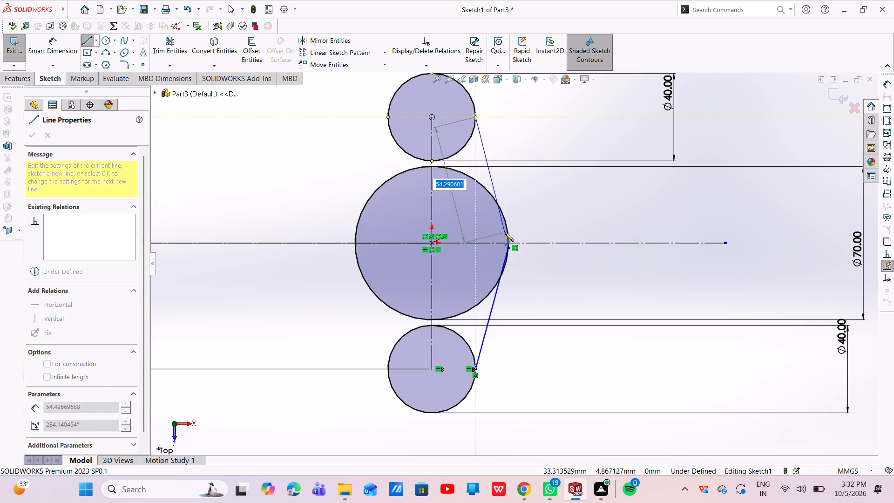
left_click(509, 229)
key("Escape")
key("Escape")
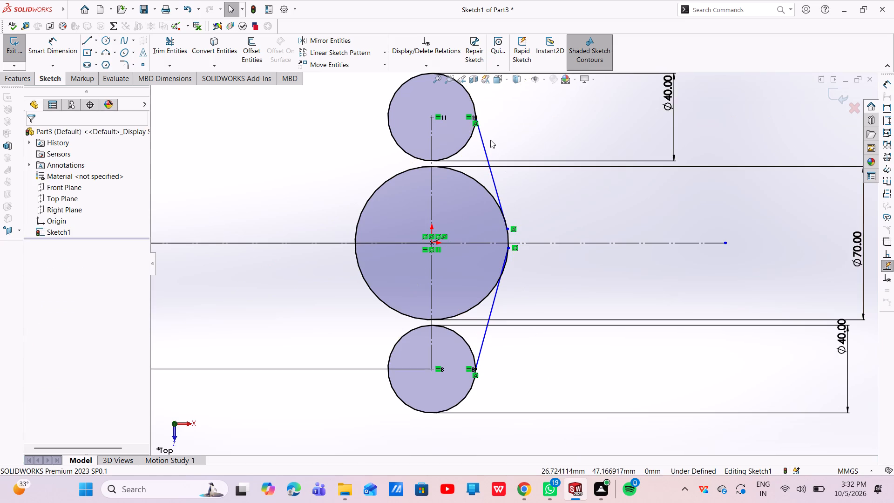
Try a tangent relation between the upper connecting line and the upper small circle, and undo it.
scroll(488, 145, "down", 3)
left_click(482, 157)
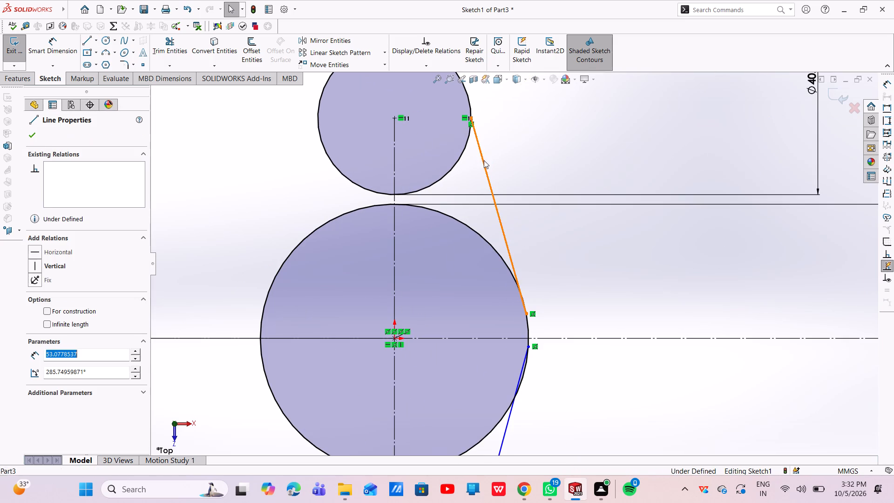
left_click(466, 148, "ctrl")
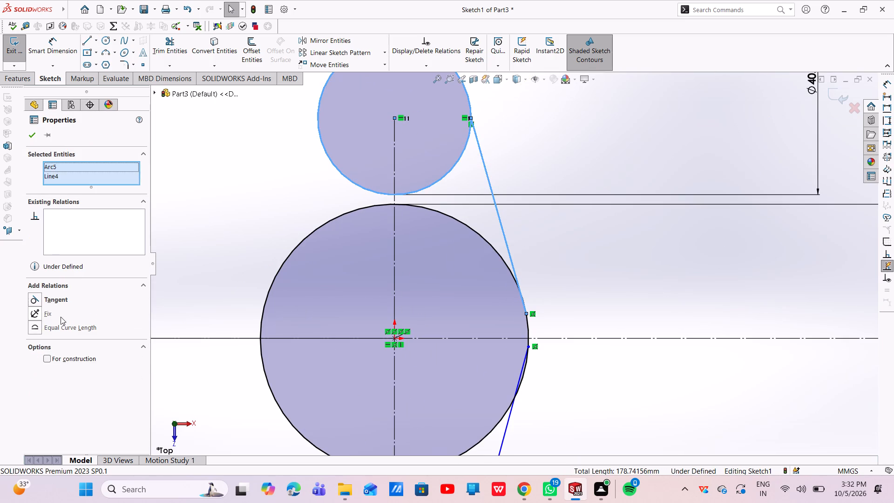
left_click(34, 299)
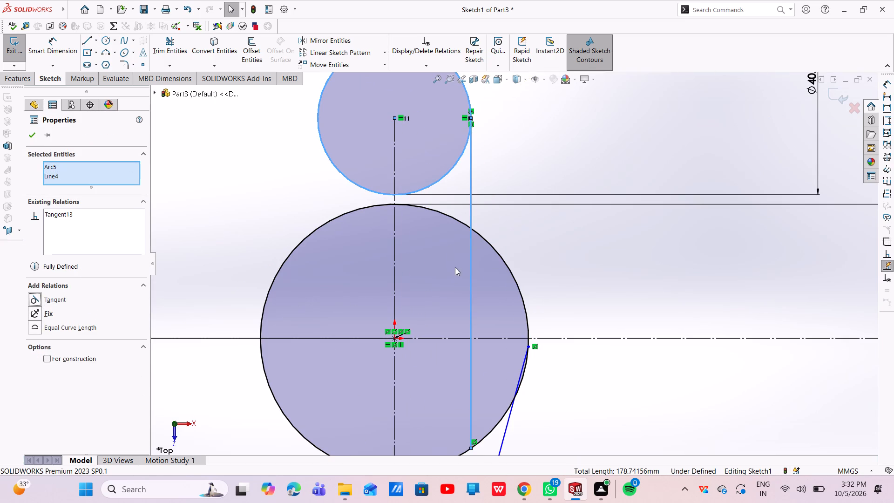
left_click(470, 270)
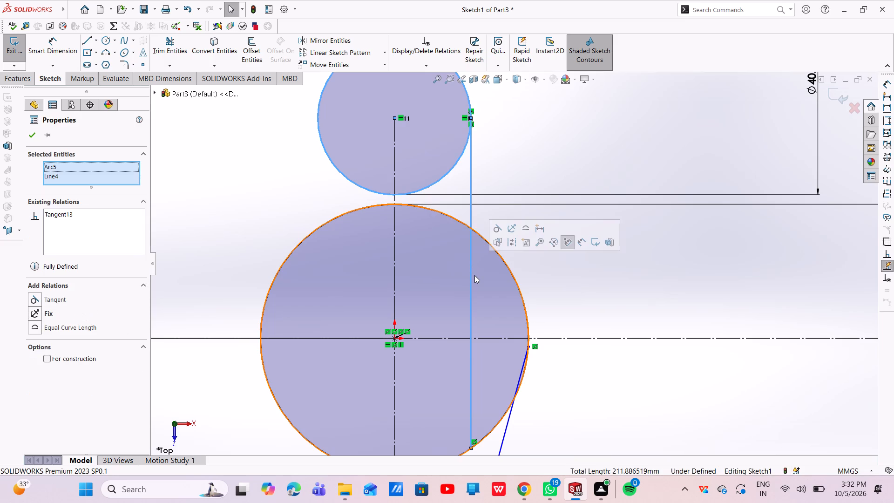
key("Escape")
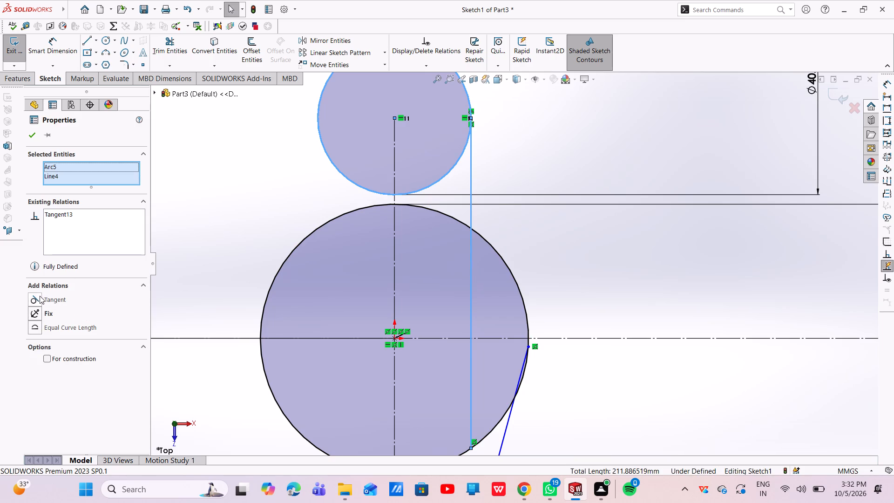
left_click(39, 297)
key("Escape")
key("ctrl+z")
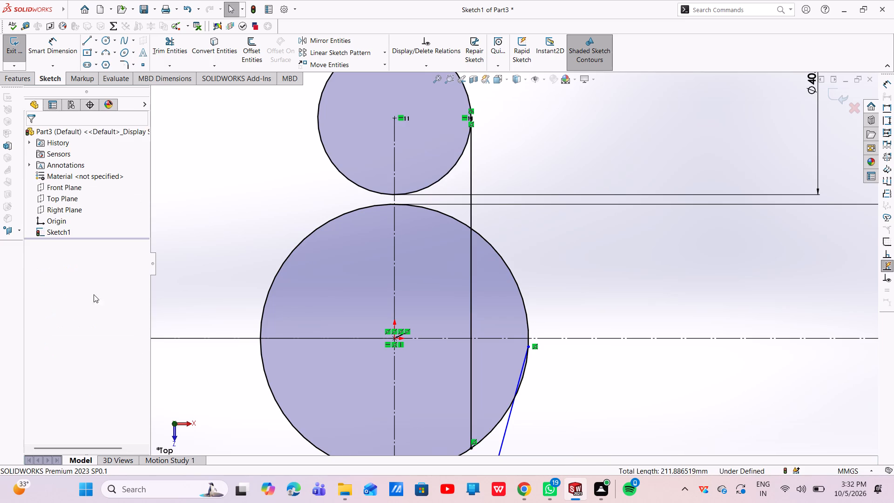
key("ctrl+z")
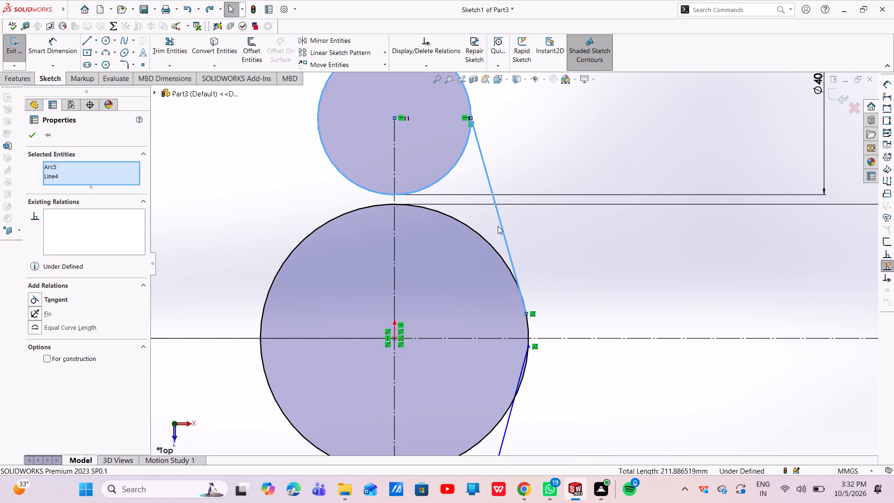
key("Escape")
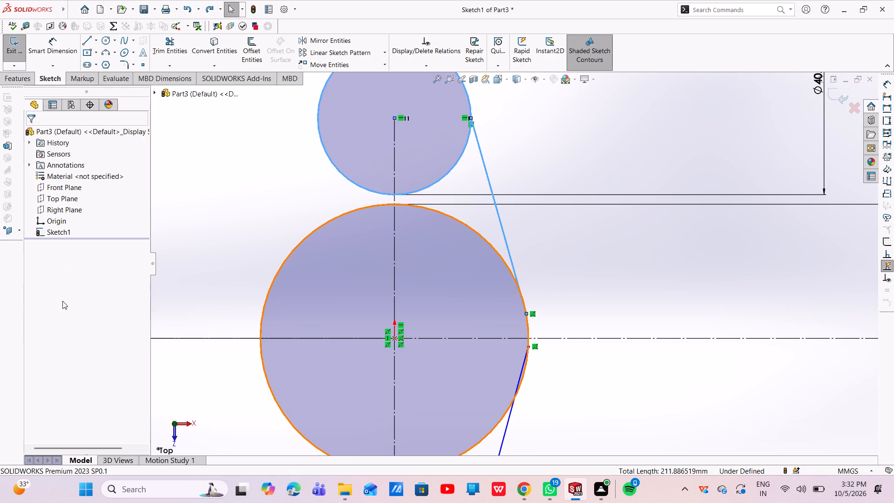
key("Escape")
Make the upper connecting line tangent to the central 70 mm circle.
left_click(499, 227)
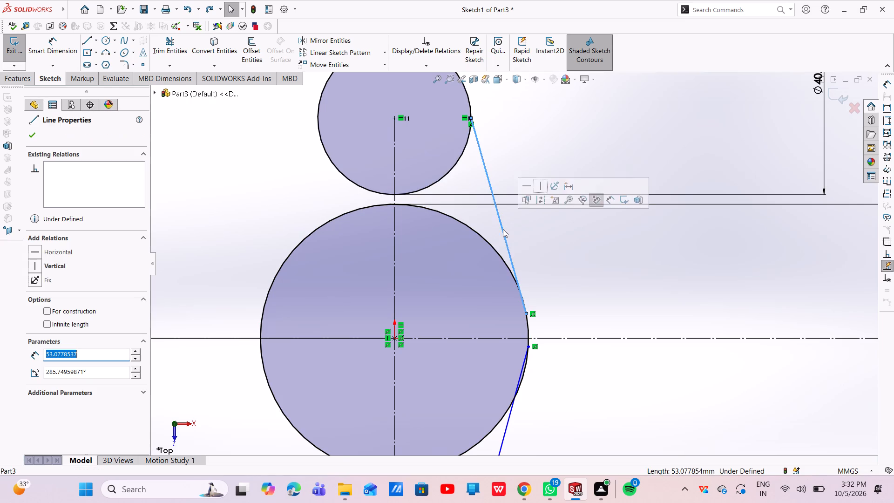
left_click(490, 249, "ctrl")
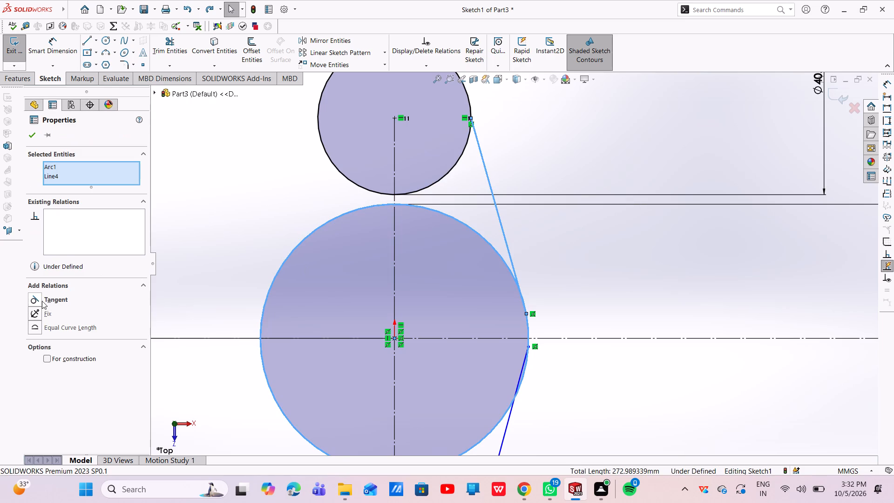
left_click(39, 301)
key("Escape")
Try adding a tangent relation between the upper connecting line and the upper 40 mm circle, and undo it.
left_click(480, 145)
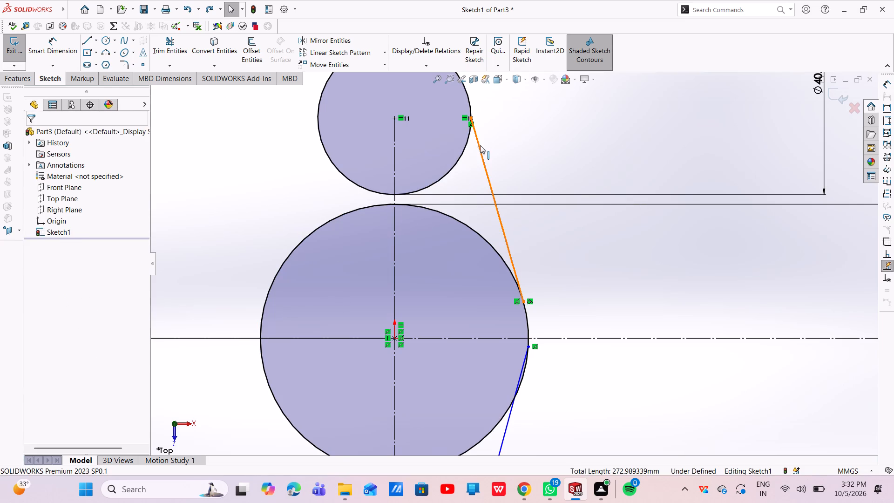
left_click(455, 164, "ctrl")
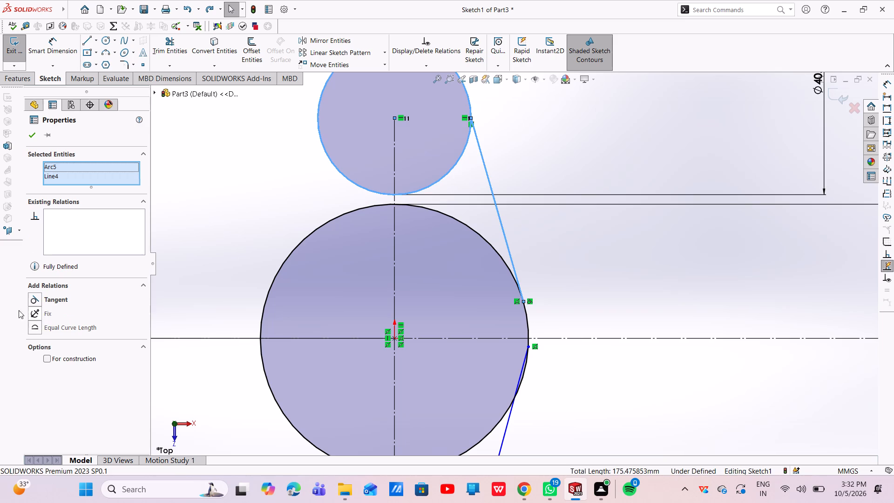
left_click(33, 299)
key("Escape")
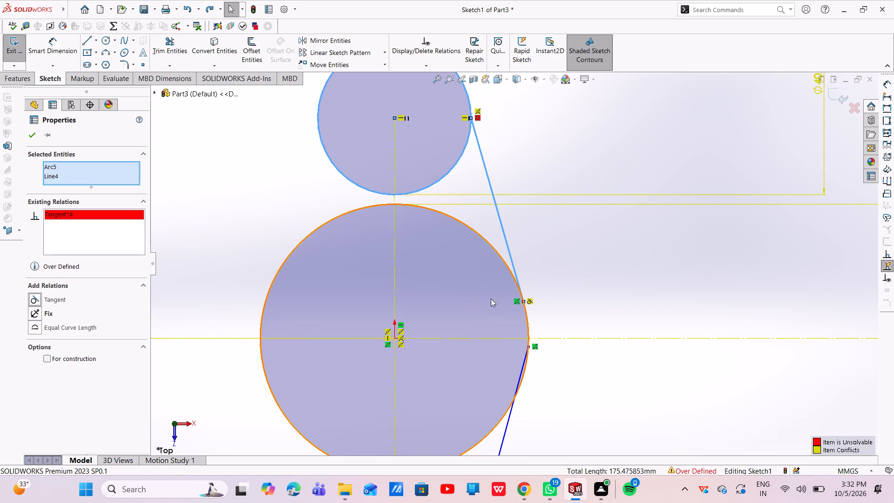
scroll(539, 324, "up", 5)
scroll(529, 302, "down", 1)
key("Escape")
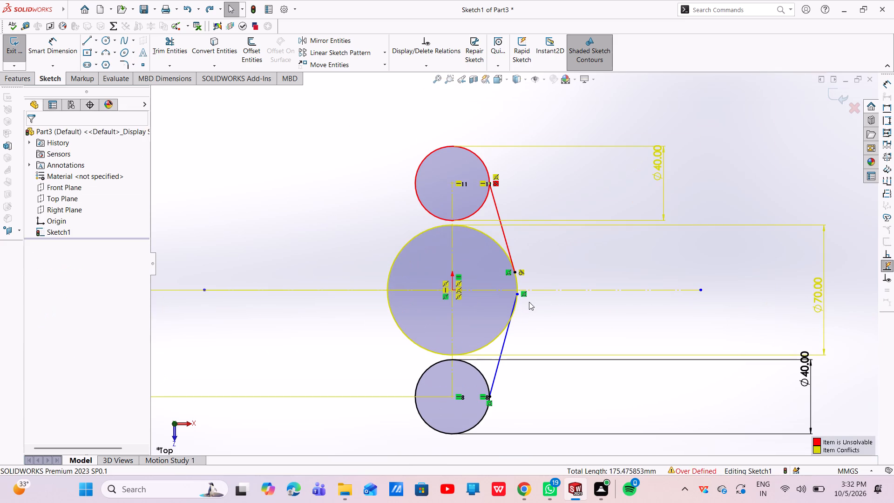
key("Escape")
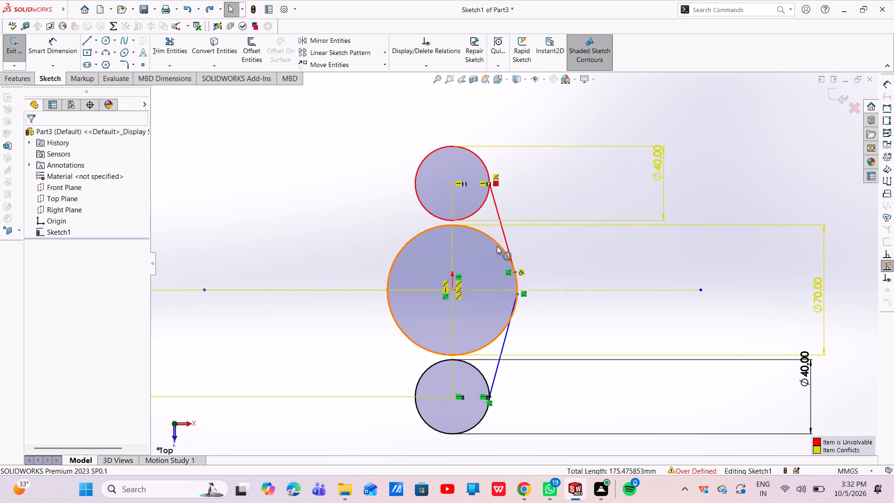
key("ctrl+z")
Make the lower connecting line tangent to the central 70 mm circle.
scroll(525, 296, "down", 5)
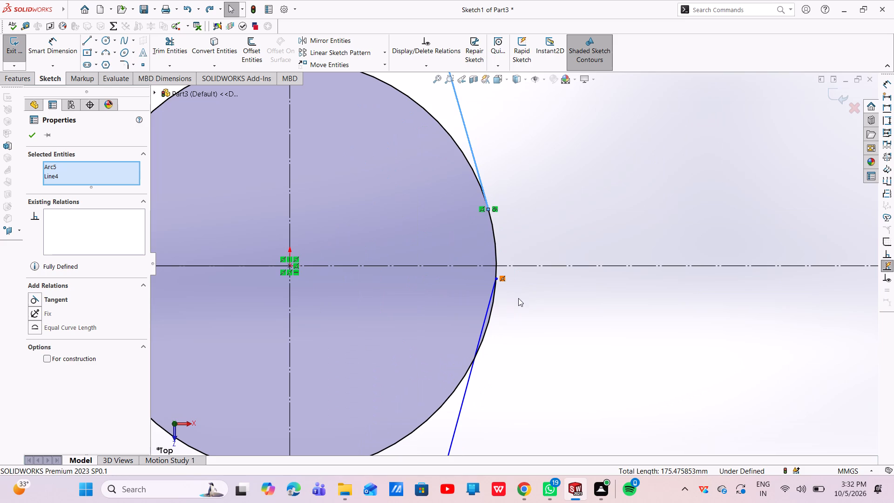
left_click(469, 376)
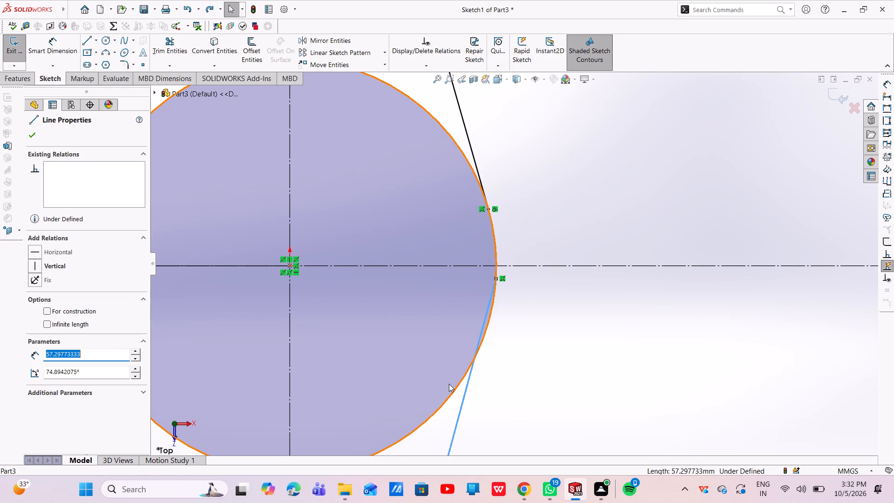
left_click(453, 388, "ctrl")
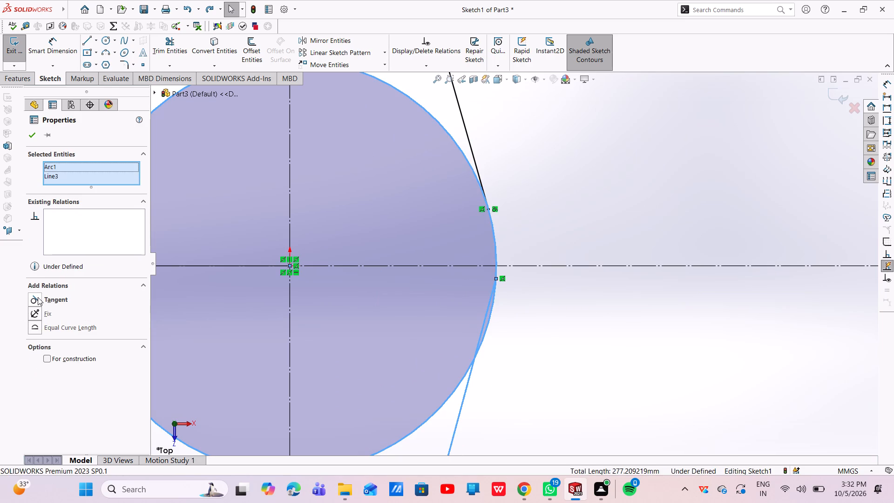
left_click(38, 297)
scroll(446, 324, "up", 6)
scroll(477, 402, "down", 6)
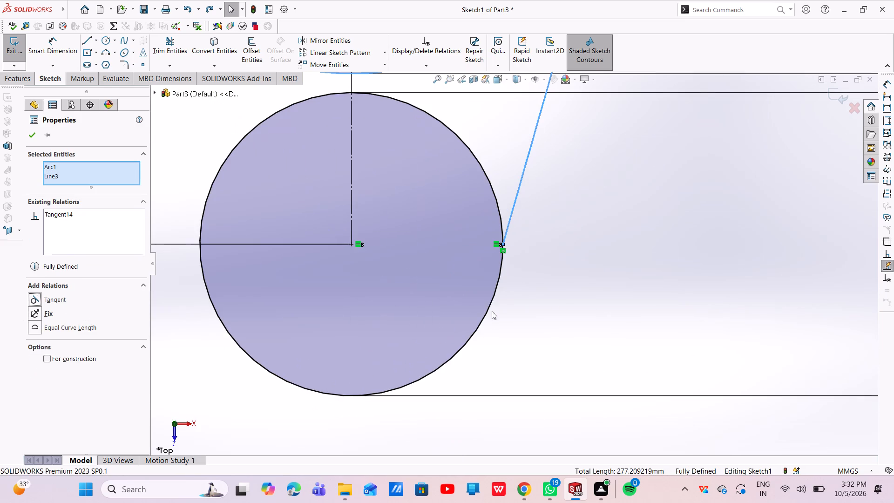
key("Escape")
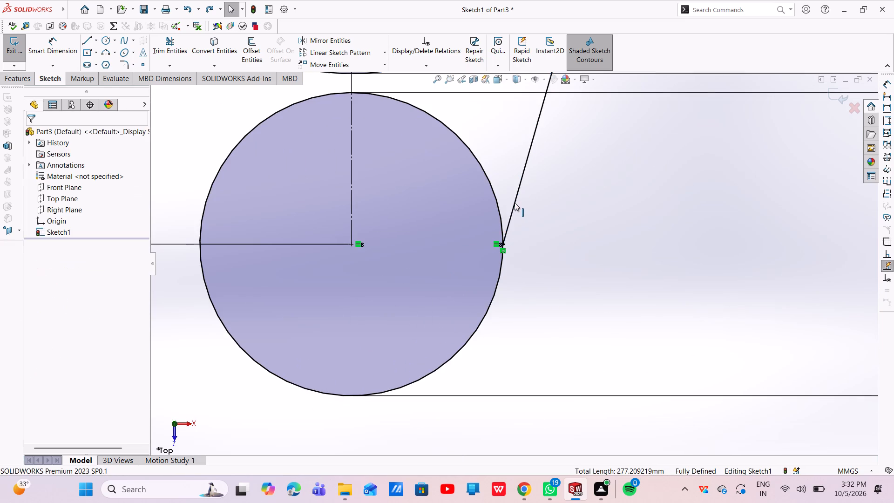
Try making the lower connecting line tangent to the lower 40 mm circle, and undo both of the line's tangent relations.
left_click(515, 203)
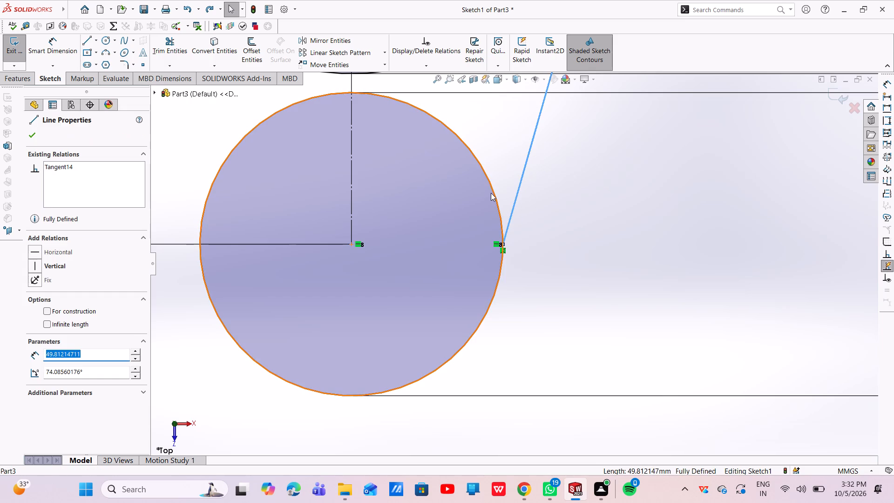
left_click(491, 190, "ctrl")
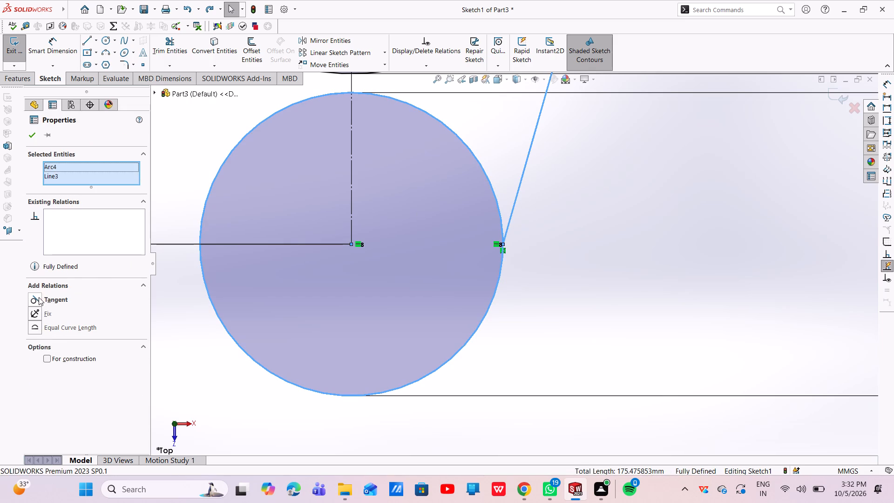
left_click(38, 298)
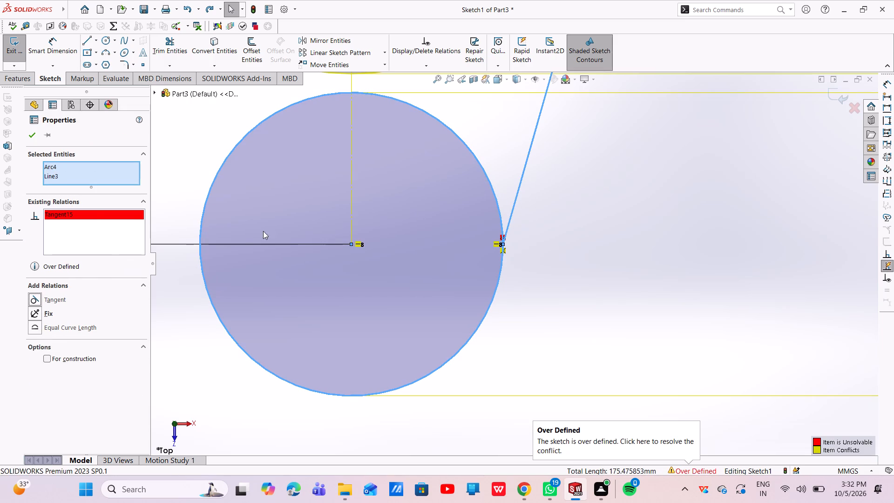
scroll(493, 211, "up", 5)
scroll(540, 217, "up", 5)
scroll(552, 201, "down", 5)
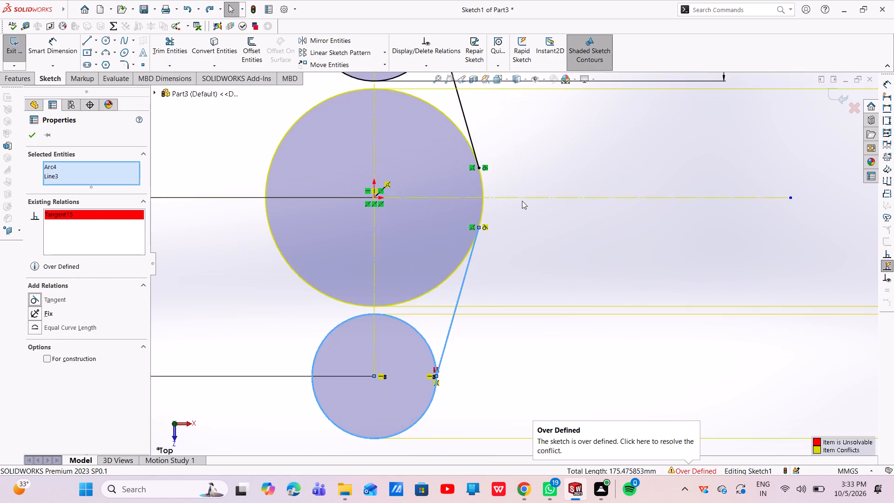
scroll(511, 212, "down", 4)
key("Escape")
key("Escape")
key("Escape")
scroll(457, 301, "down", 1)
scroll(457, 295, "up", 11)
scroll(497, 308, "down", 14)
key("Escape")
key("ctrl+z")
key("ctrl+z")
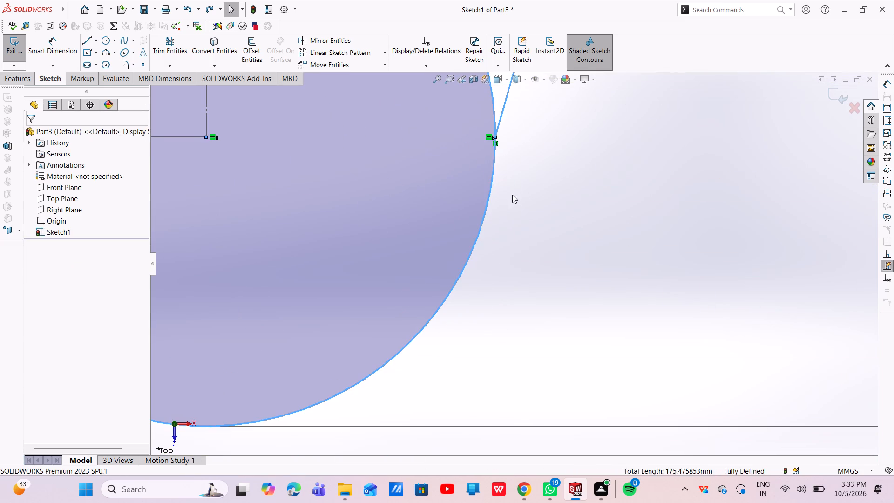
Delete the lower connecting line between the lower small circle and the central circle.
scroll(507, 189, "up", 11)
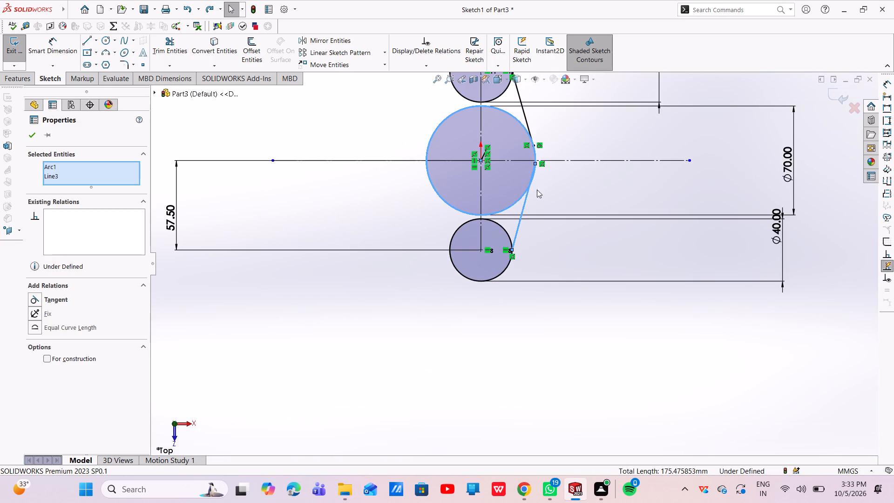
left_click(521, 213)
key("Escape")
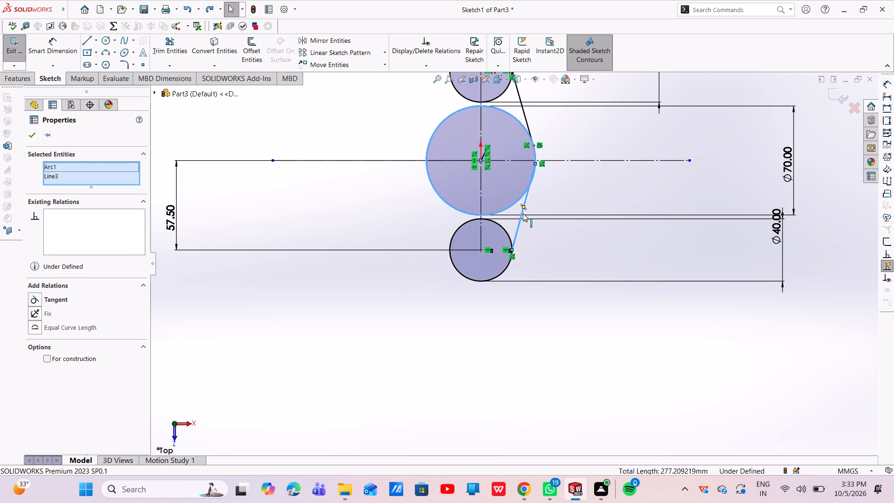
key("Escape")
left_click(521, 212)
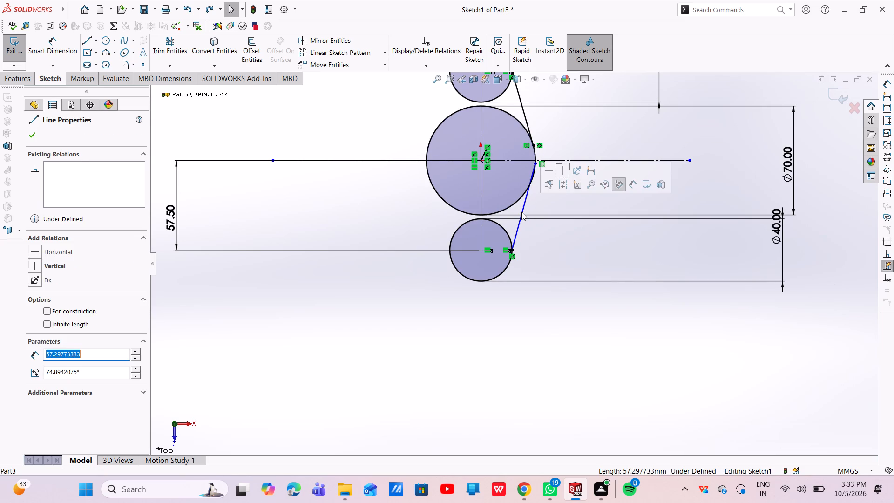
right_click(521, 212)
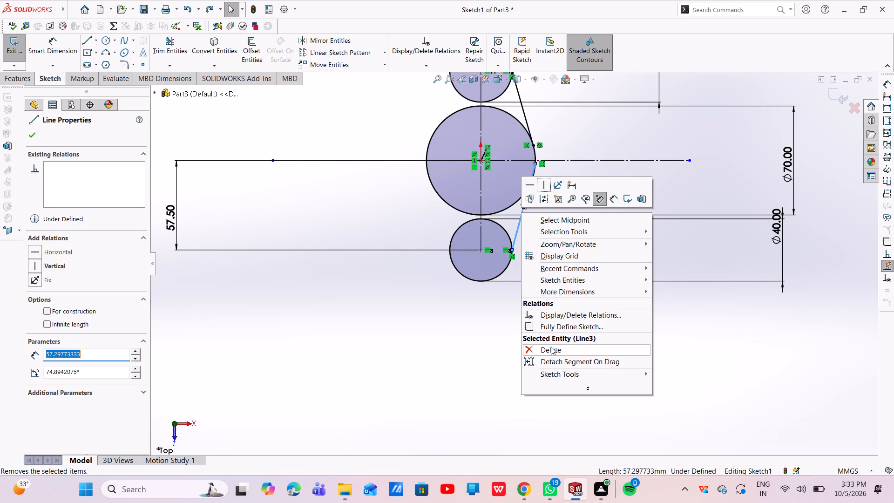
left_click(553, 351)
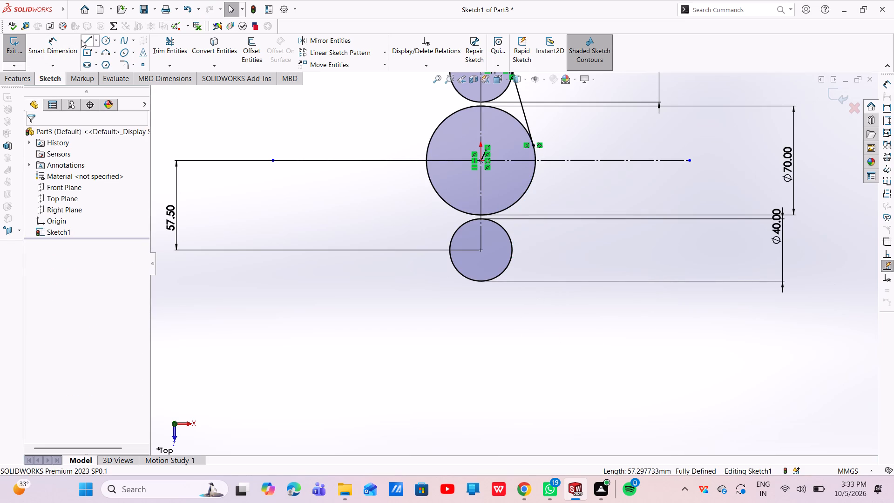
Sketch a line about 55.5 mm long, tangent to both the lower small circle and the central circle on their right sides.
left_click(85, 41)
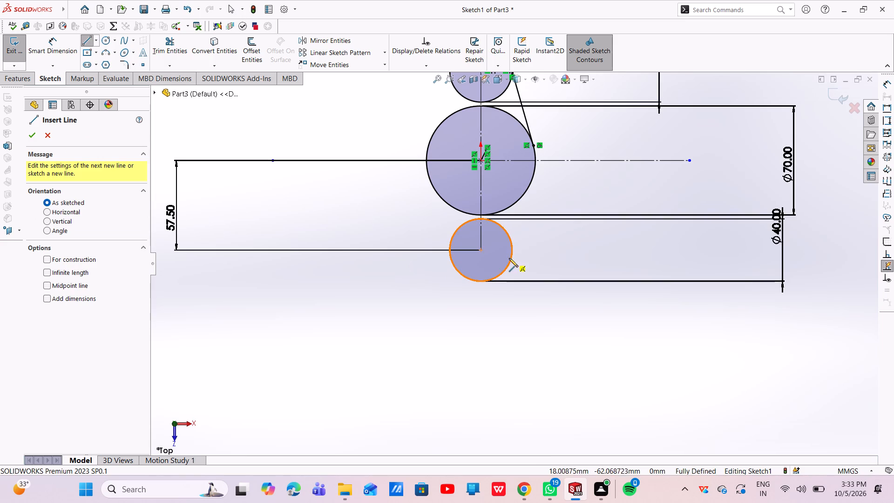
left_click(510, 260)
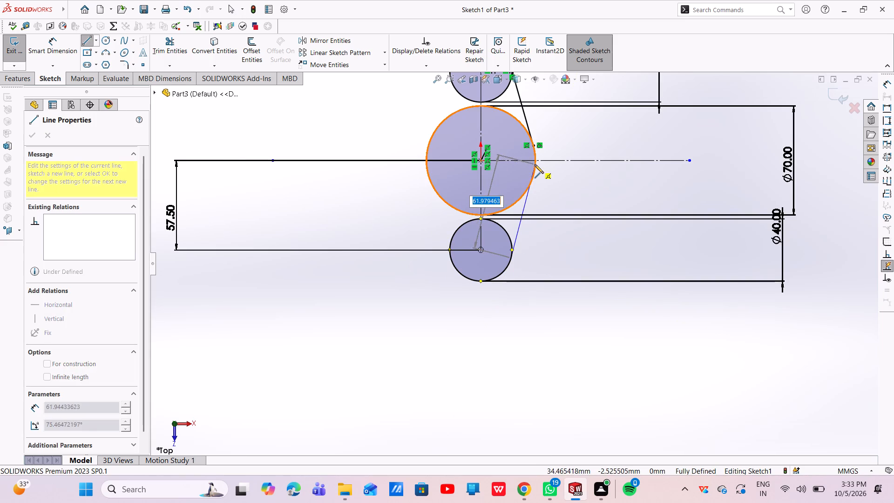
left_click(535, 164)
key("Escape")
key("Escape")
scroll(548, 176, "down", 5)
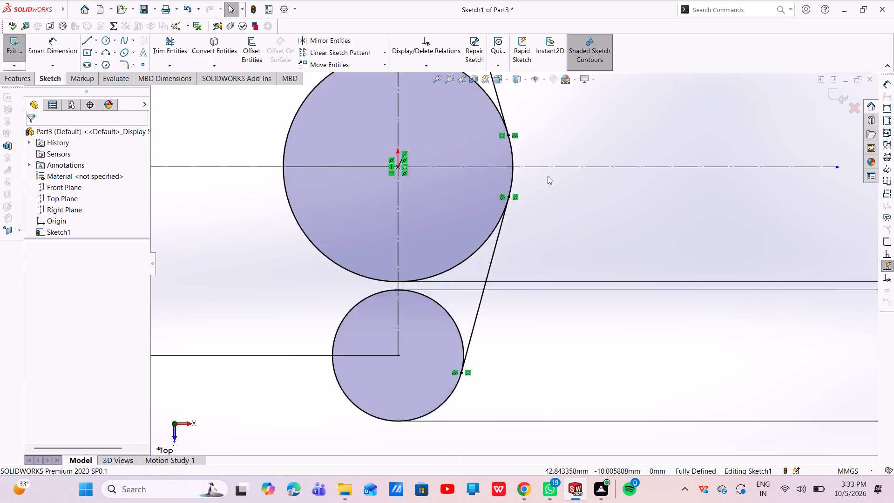
scroll(548, 176, "down", 1)
scroll(461, 327, "up", 4)
scroll(489, 236, "down", 2)
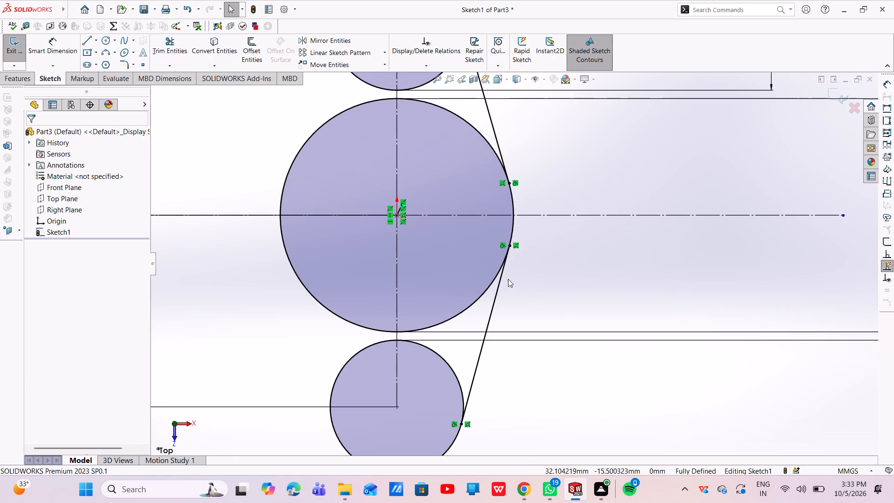
left_click(493, 300)
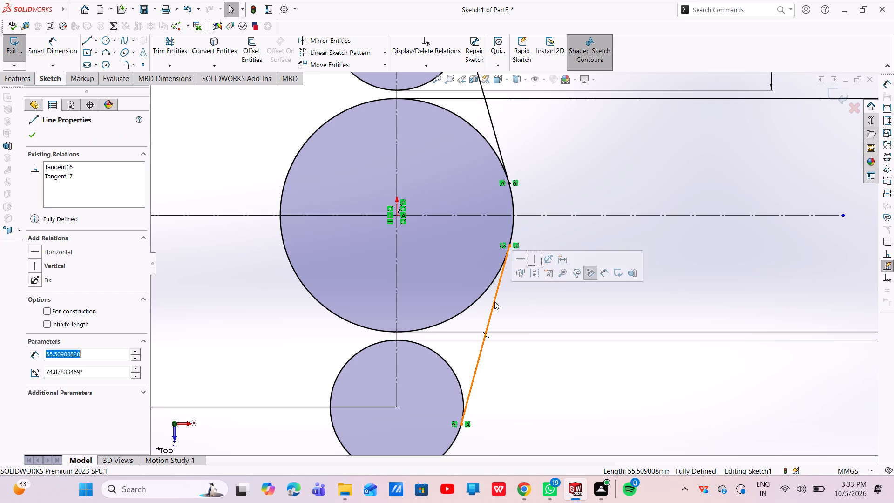
Check the lower connecting line's tangent relations with the central 70 mm circle and the lower 40 mm circle.
left_click(485, 289, "shift")
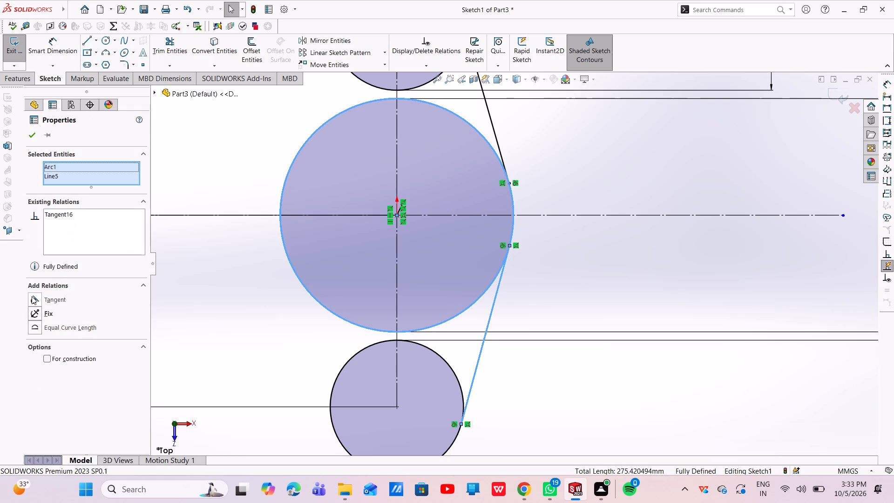
left_click(32, 296)
scroll(494, 319, "up", 5)
scroll(510, 337, "down", 6)
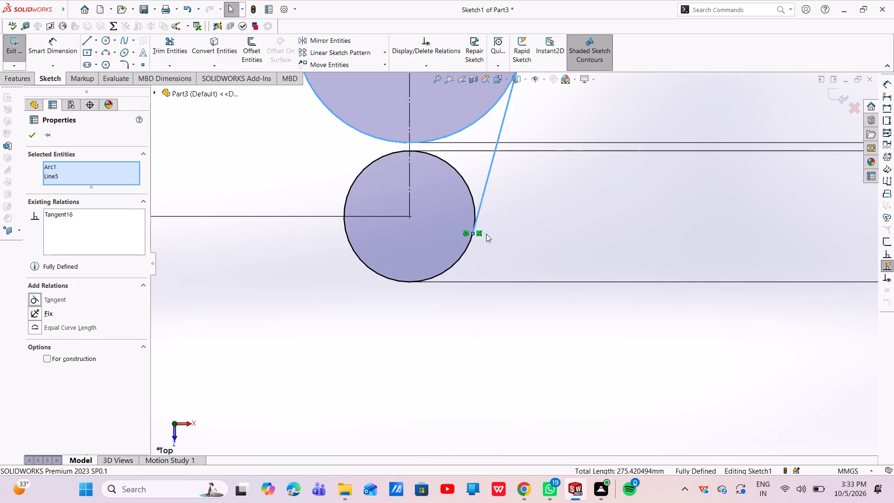
key("Escape")
left_click(481, 197)
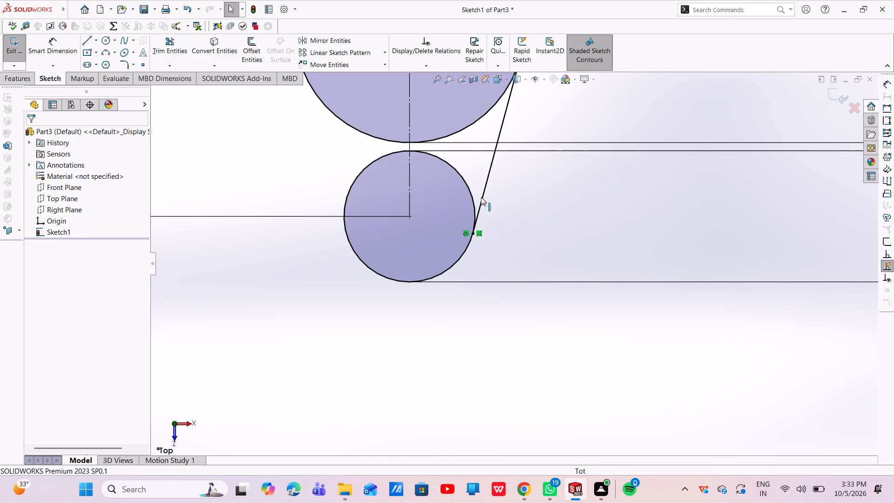
left_click(473, 195, "ctrl")
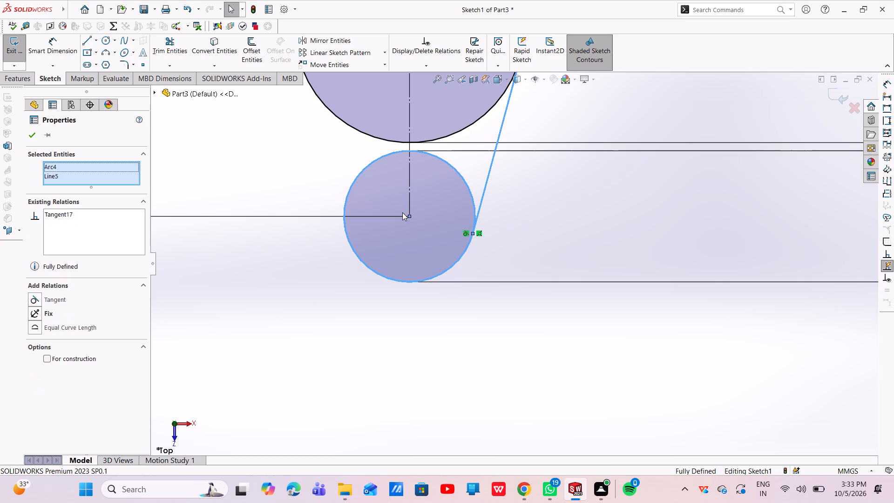
left_click(34, 302)
scroll(468, 235, "up", 7)
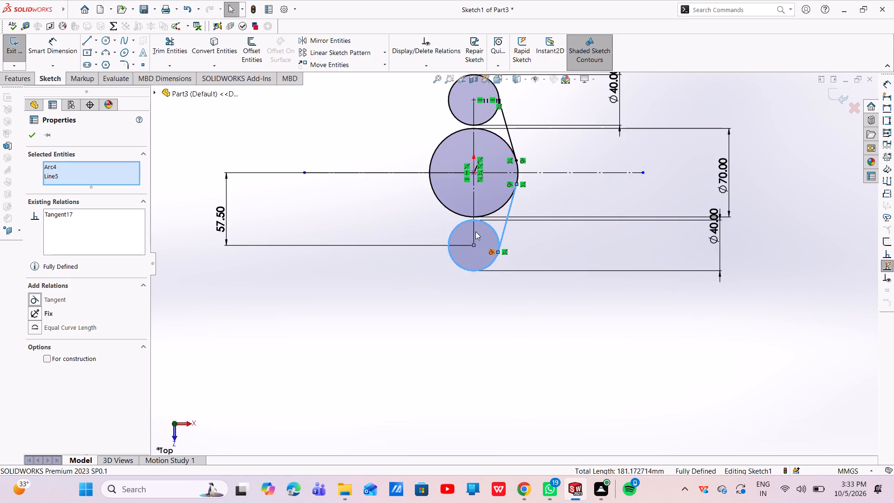
scroll(475, 231, "up", 2)
scroll(526, 210, "down", 6)
key("Escape")
key("Escape")
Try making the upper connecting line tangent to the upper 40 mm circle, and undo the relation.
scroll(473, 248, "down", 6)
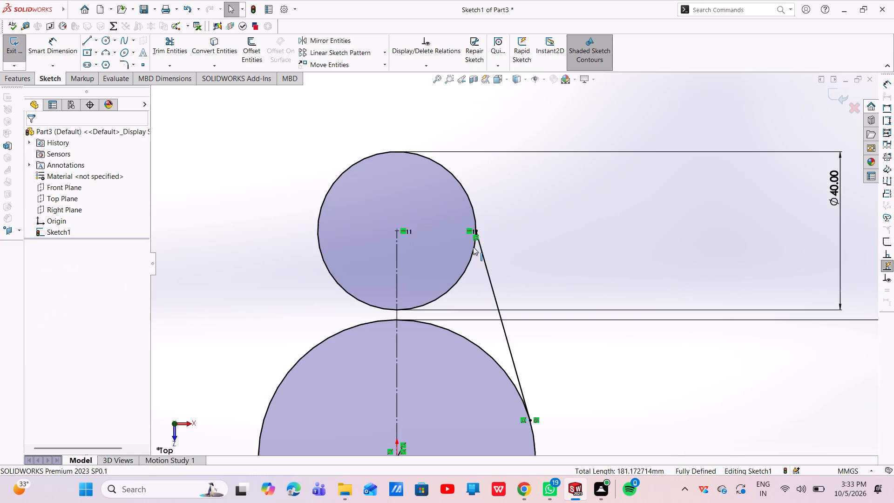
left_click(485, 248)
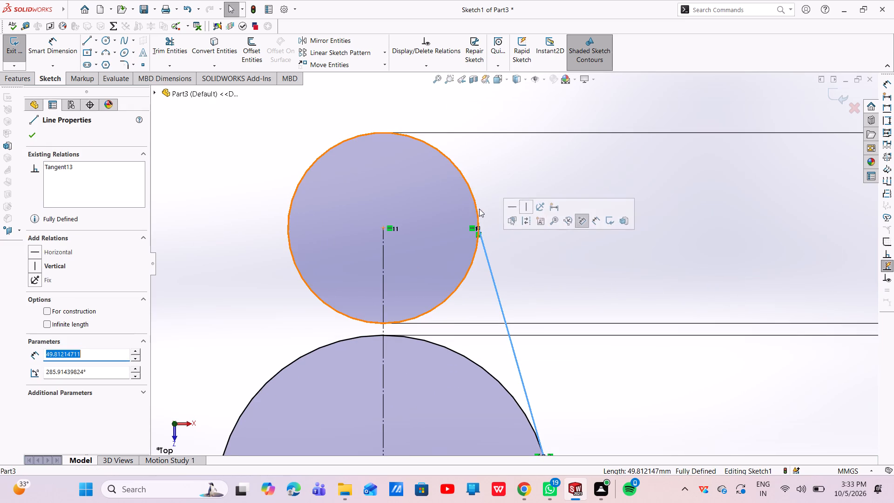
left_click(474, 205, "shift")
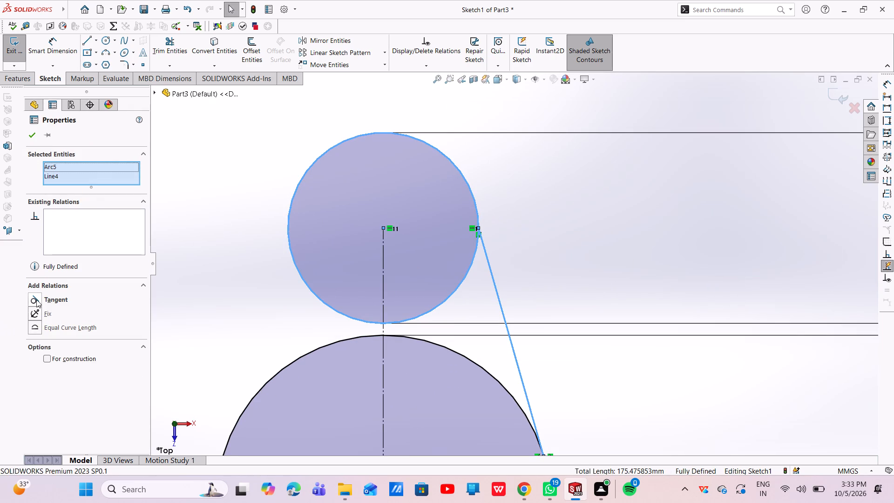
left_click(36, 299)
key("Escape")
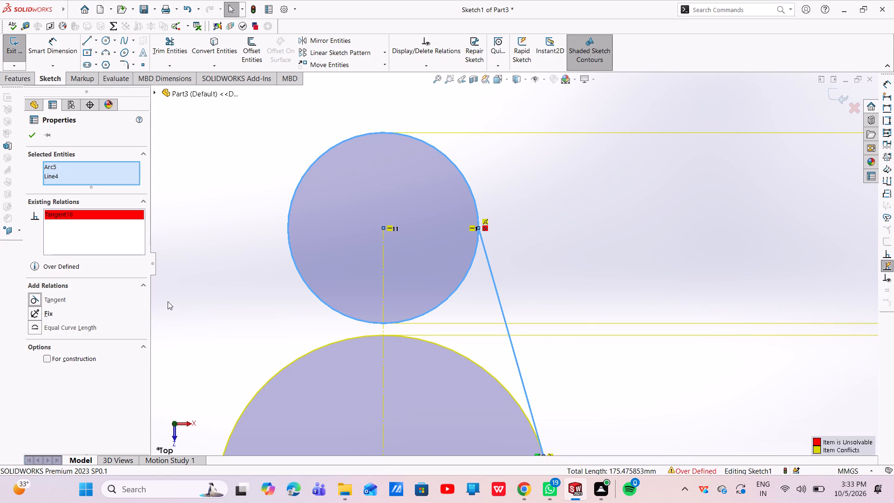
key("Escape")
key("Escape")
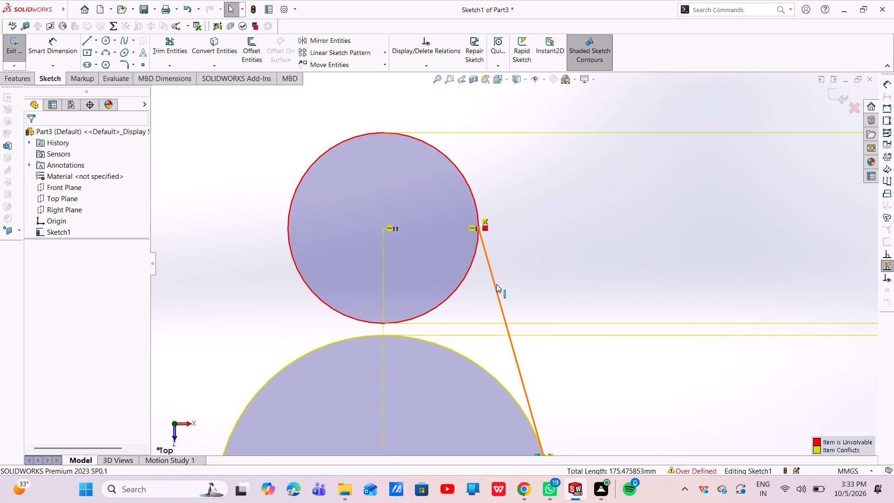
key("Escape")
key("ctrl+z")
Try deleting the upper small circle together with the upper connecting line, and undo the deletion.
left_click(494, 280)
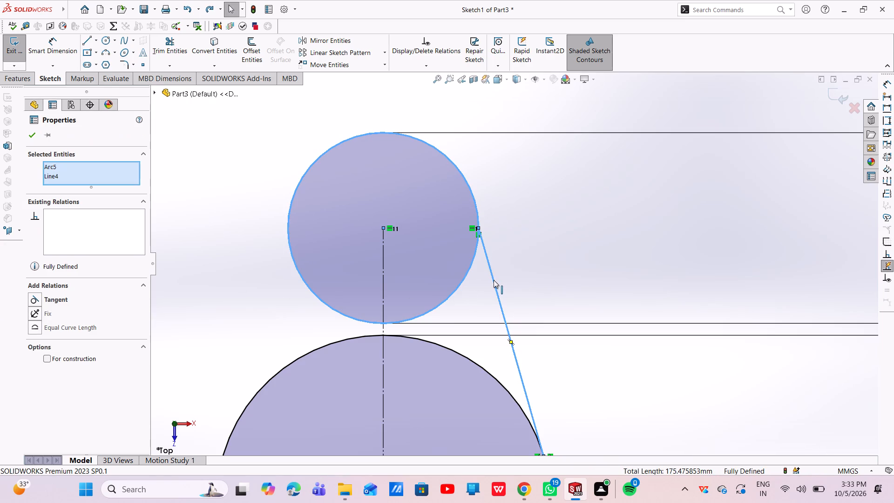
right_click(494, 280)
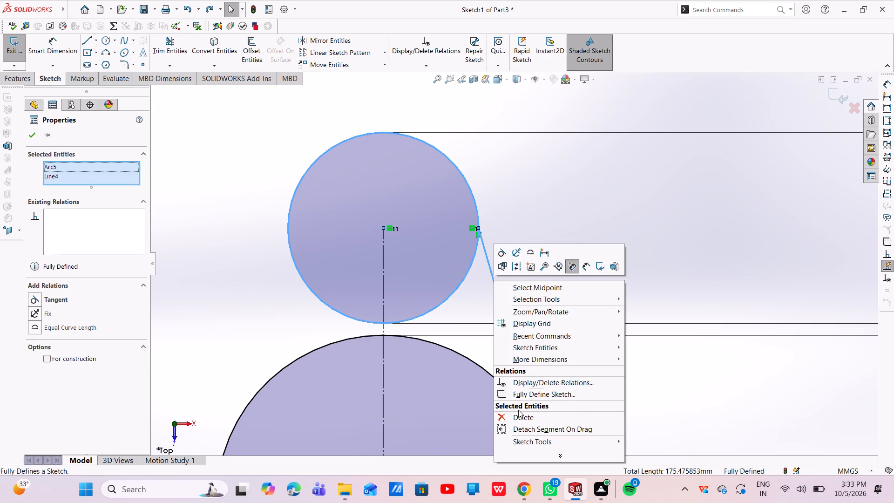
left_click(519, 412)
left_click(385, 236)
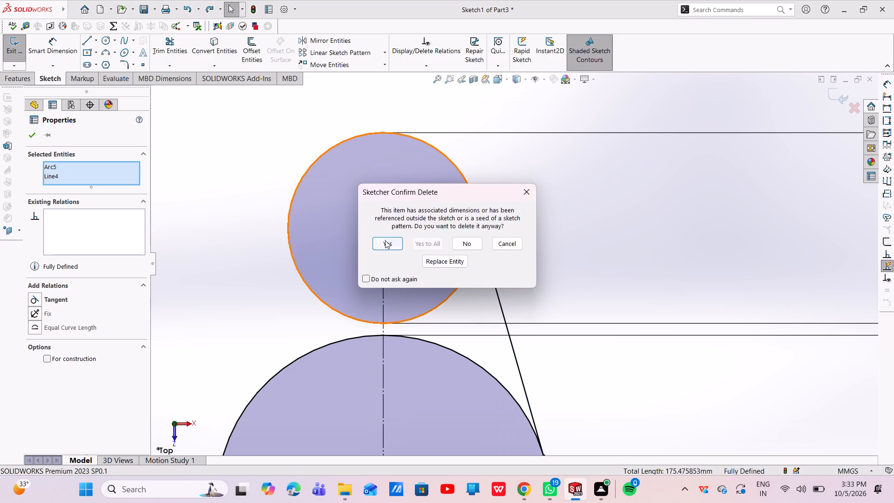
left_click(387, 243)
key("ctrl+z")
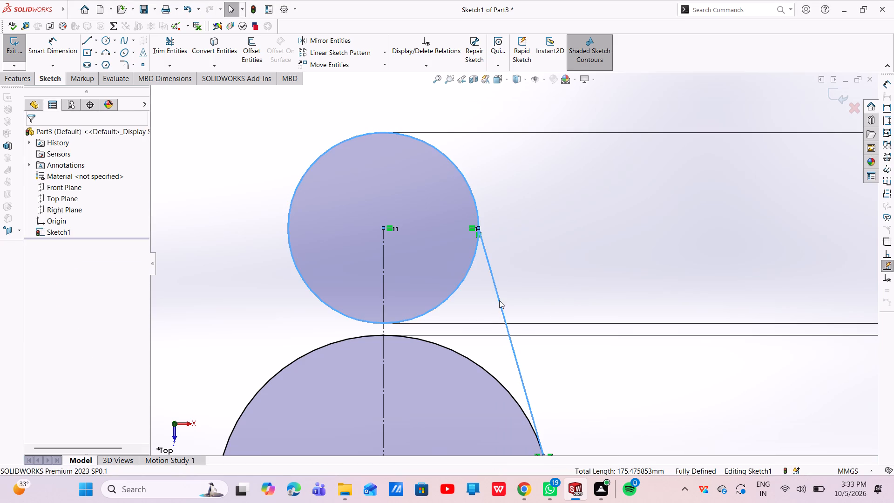
Delete only the upper connecting line between the upper small circle and the central circle.
scroll(497, 310, "up", 5)
scroll(521, 328, "down", 6)
key("Escape")
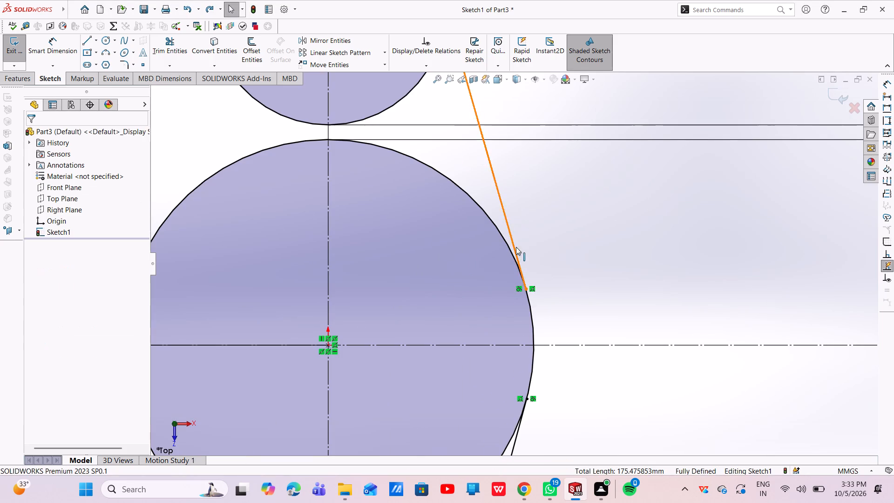
key("Escape")
left_click(510, 232)
right_click(510, 232)
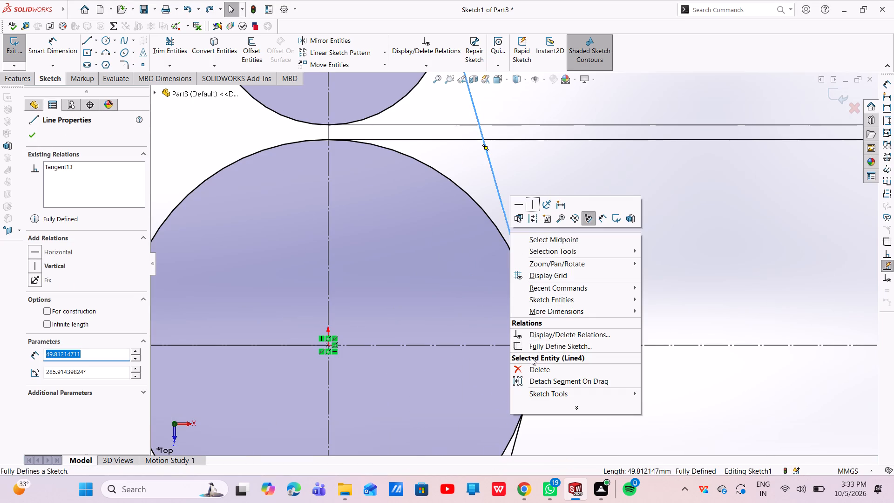
left_click(531, 368)
Sketch a line about 54.3 mm long from the upper small circle's right side, tangent to it, to the central circle.
scroll(515, 276, "up", 3)
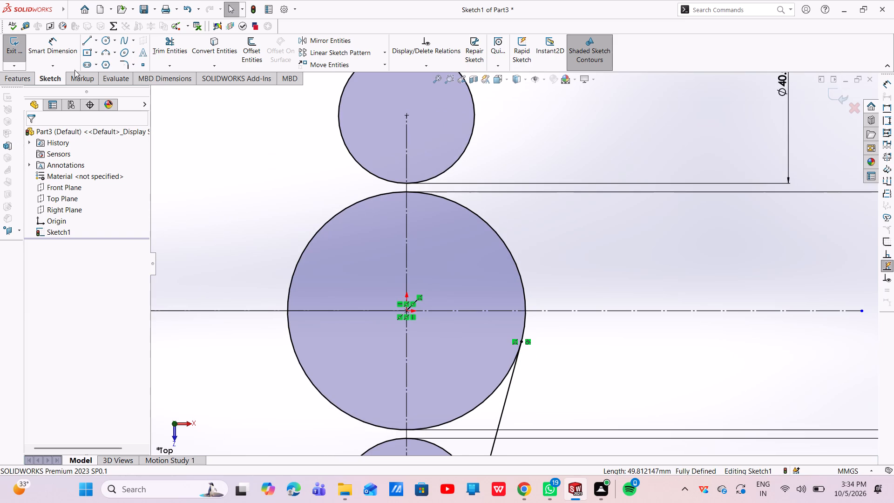
left_click(84, 43)
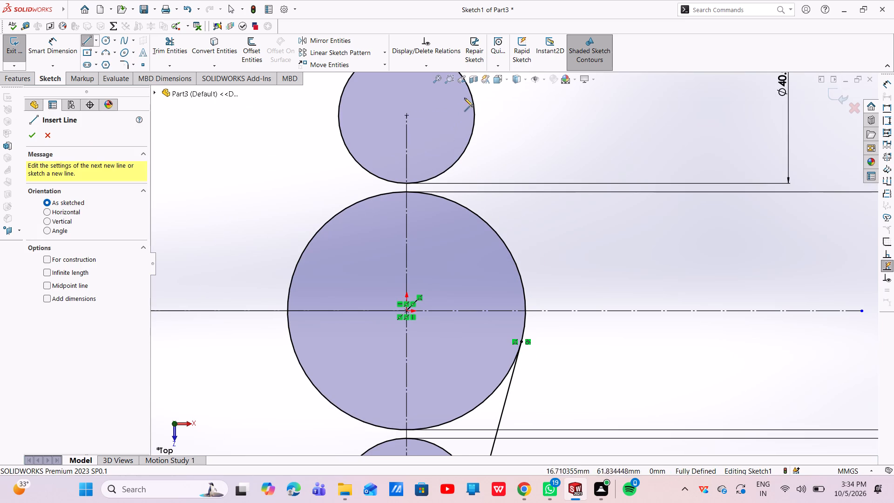
left_click(467, 86)
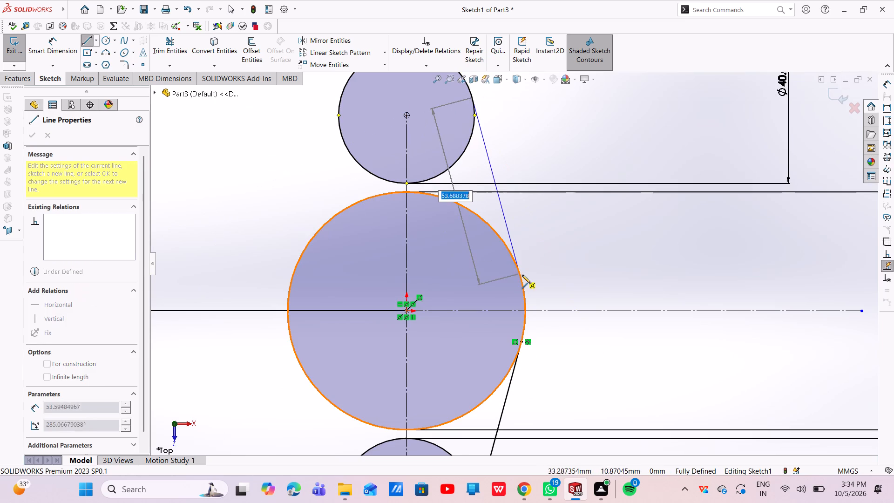
left_click(521, 276)
key("Escape")
key("Escape")
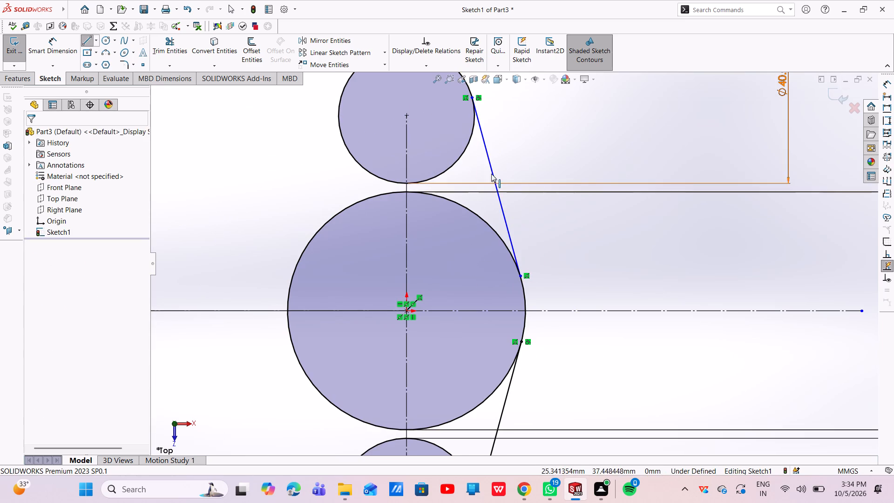
Make the new upper connecting line tangent to both the central 70 mm circle and the upper 40 mm circle.
left_click(487, 144)
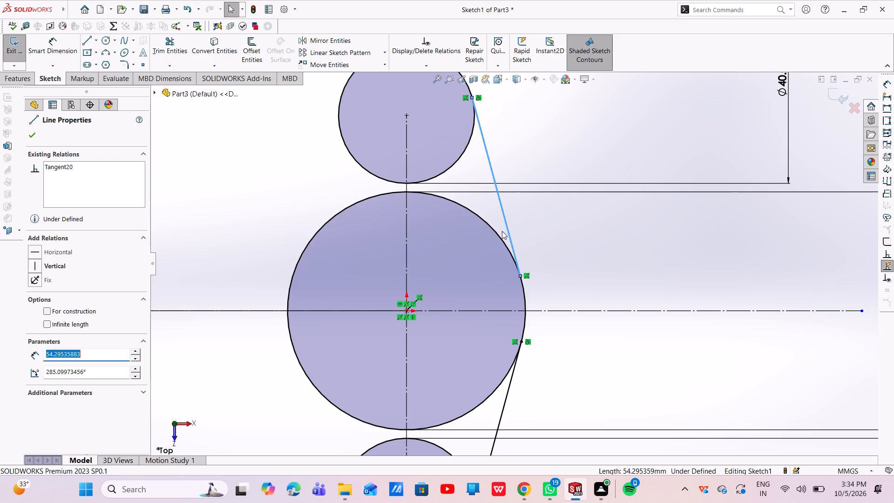
left_click(499, 238, "ctrl")
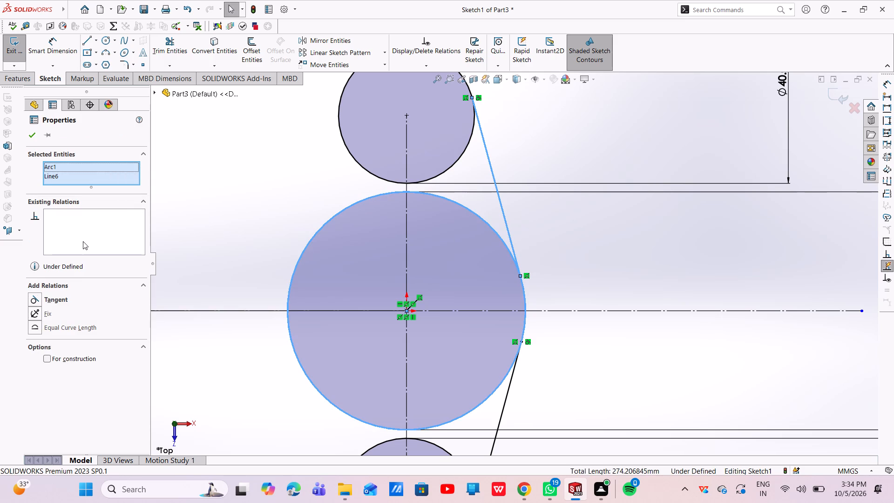
left_click(37, 299)
key("Escape")
key("Escape")
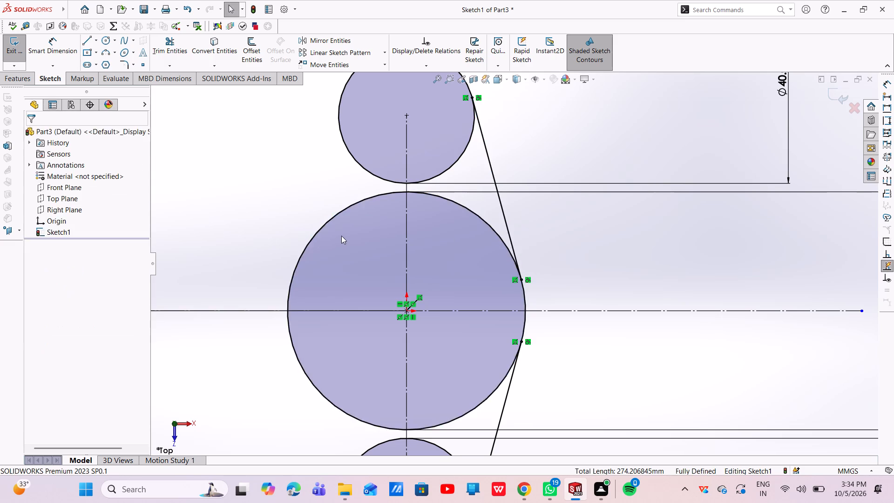
left_click(488, 149)
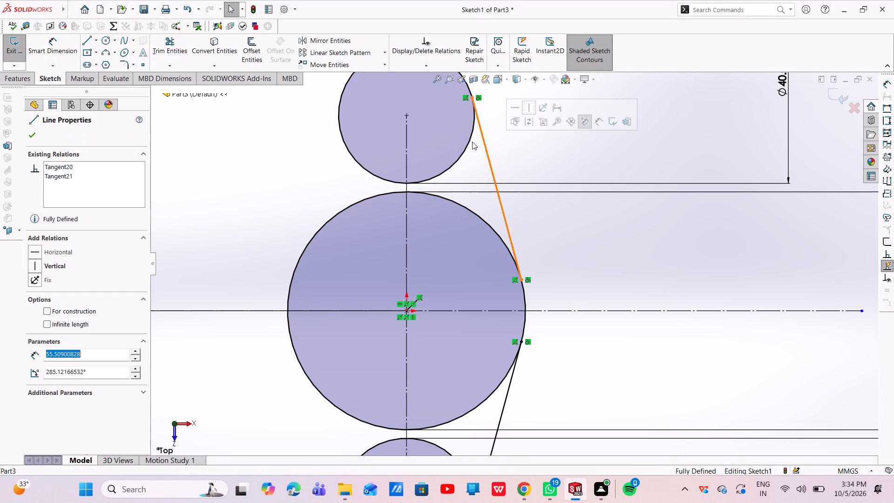
left_click(468, 138, "ctrl")
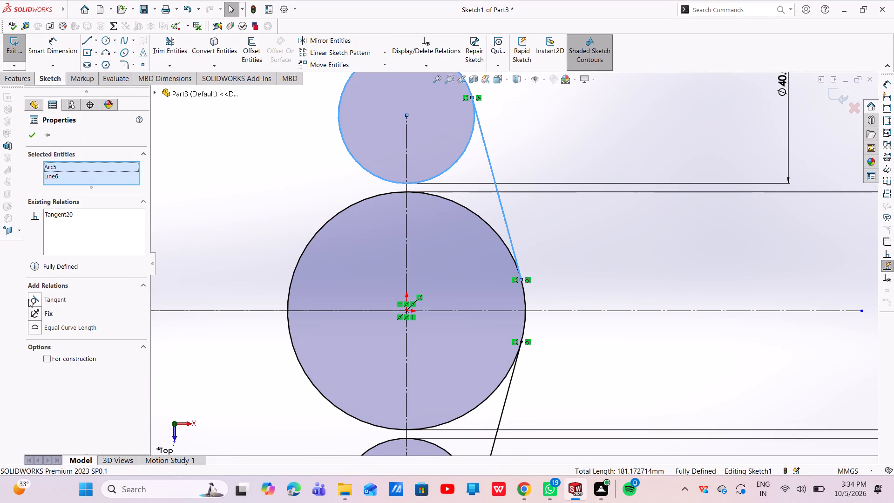
left_click(30, 298)
key("Escape")
Mirror the upper and lower connecting lines about the vertical centerline, keeping the originals.
scroll(449, 300, "up", 4)
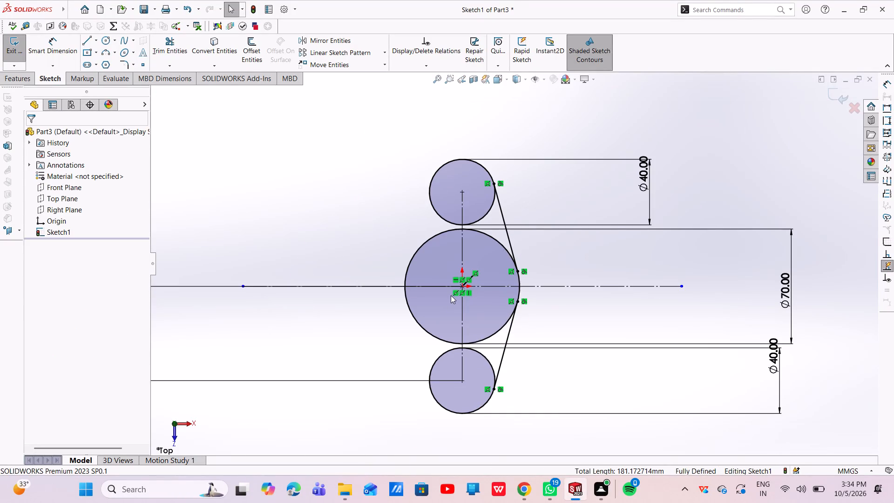
scroll(609, 197, "down", 2)
scroll(477, 166, "up", 2)
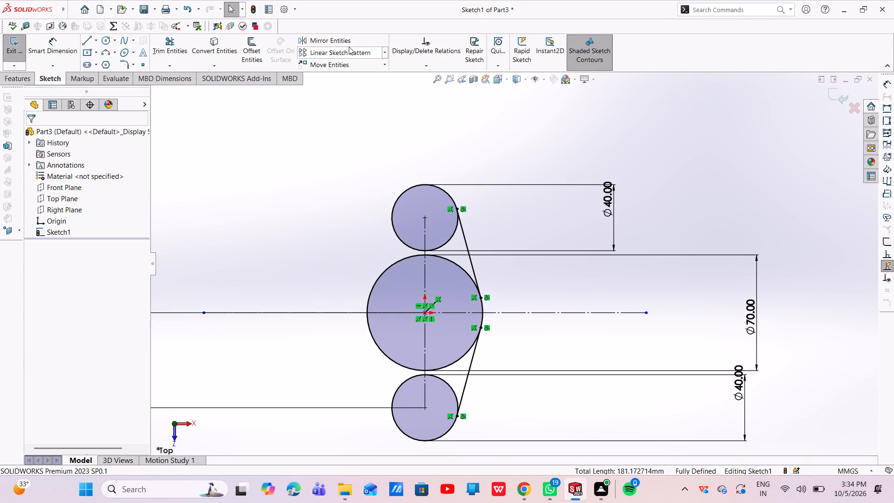
left_click(346, 41)
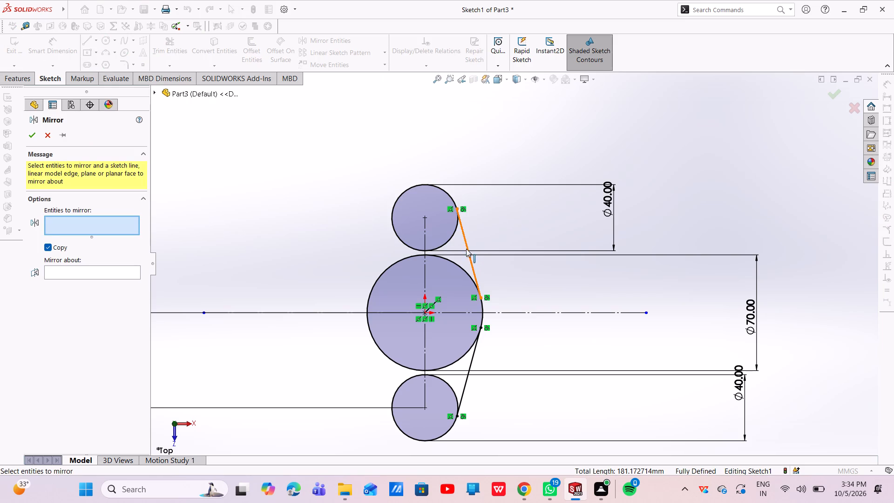
left_click(466, 248, "ctrl")
left_click(467, 378, "ctrl")
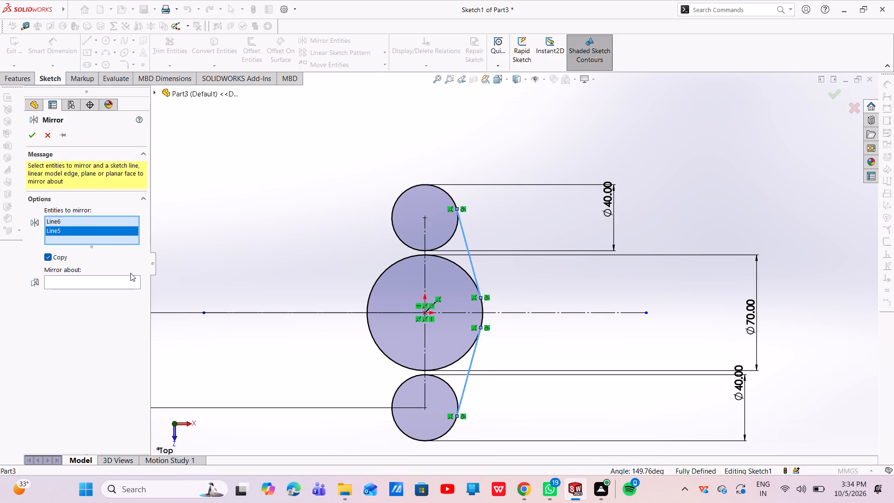
left_click(101, 278)
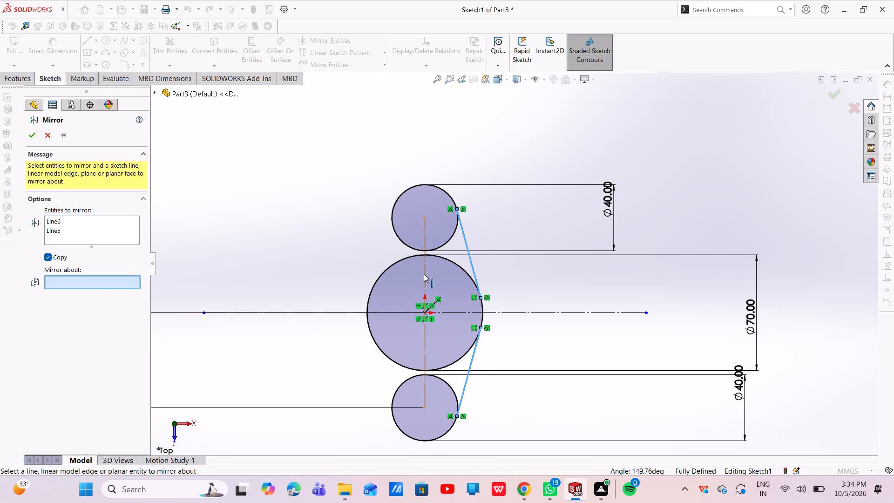
left_click(425, 275)
left_click(30, 135)
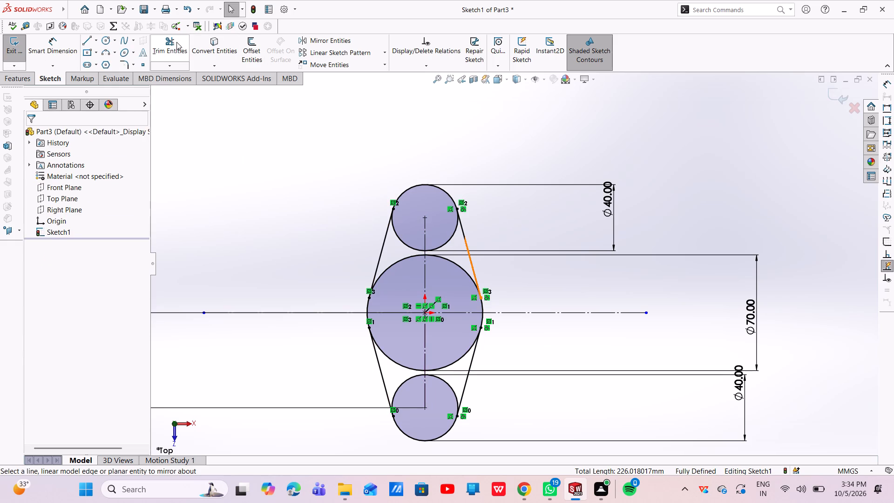
Trim away the upper small circle's inner arc and the central circle's top arc between the connecting lines.
left_click(176, 42)
left_click_drag(410, 252, 404, 233)
left_click_drag(452, 242, 438, 221)
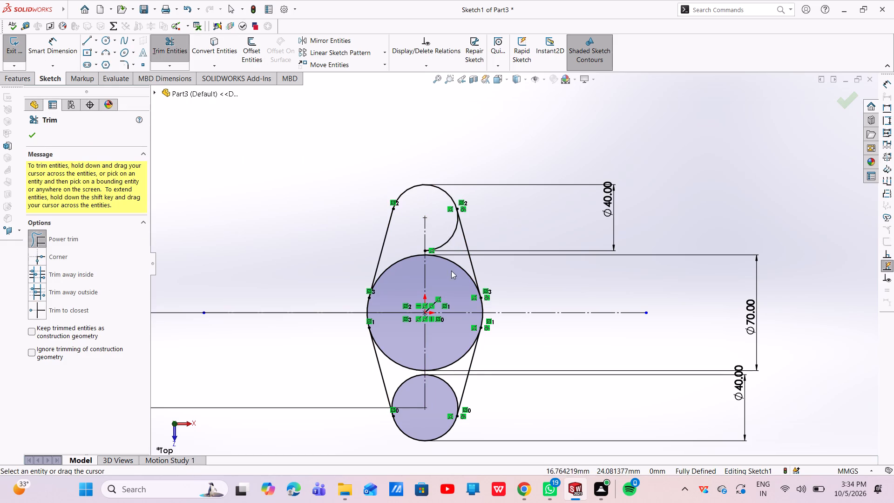
left_click_drag(454, 244, 441, 228)
left_click_drag(452, 279, 455, 252)
left_click_drag(393, 268, 393, 246)
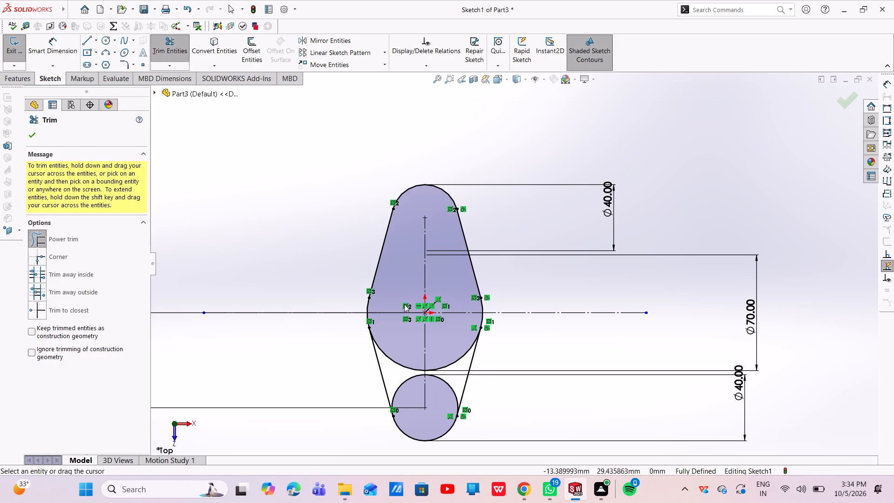
Trim away the central circle's bottom arc and the lower small circle's inner arc, leaving one closed outer outline.
left_click_drag(387, 360, 399, 334)
left_click_drag(460, 373, 456, 337)
left_click_drag(457, 367, 451, 347)
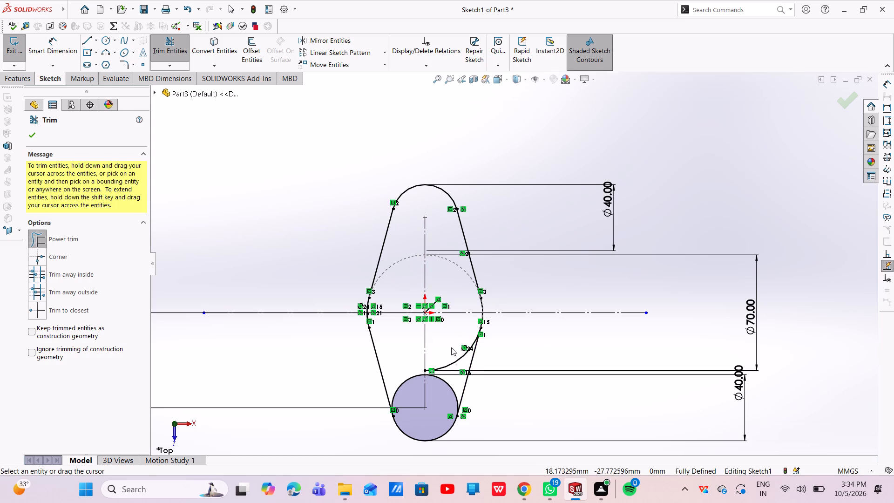
left_click_drag(451, 347, 449, 333)
left_click_drag(442, 397, 450, 362)
left_click_drag(411, 387, 405, 343)
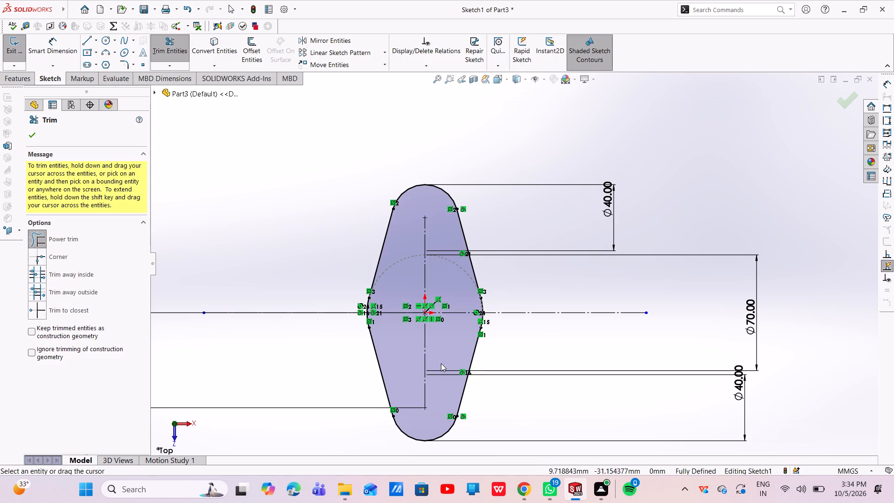
Extrude the closed base outline as a blind boss 10 mm thick.
key("Escape")
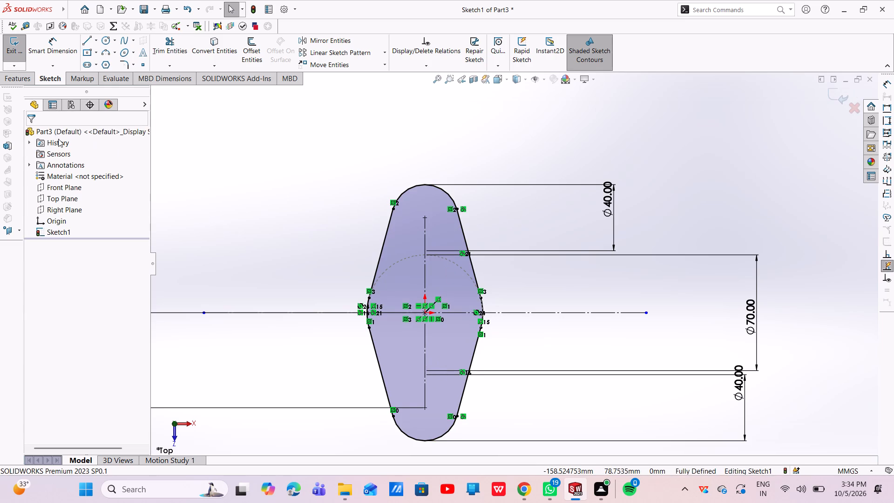
left_click(20, 75)
left_click(14, 49)
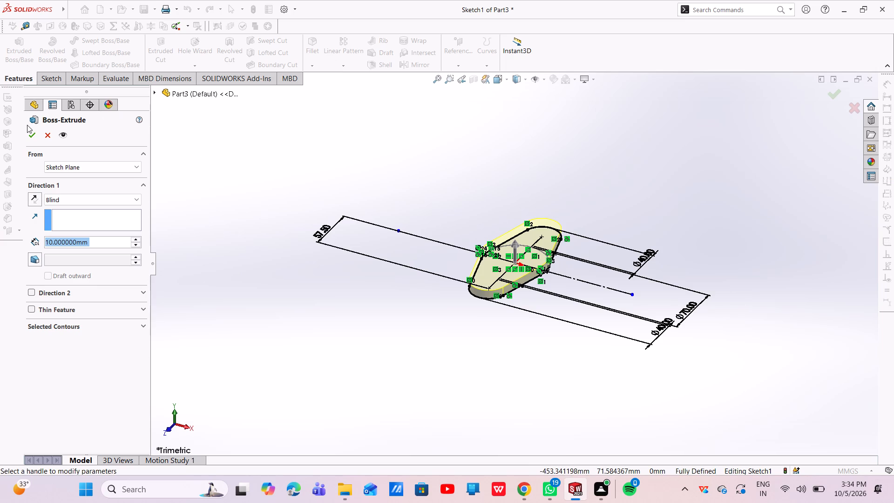
left_click(27, 136)
Sketch two 25 mm diameter circles on the plate's top face, each concentric with one of the rounded ends.
left_click(532, 249)
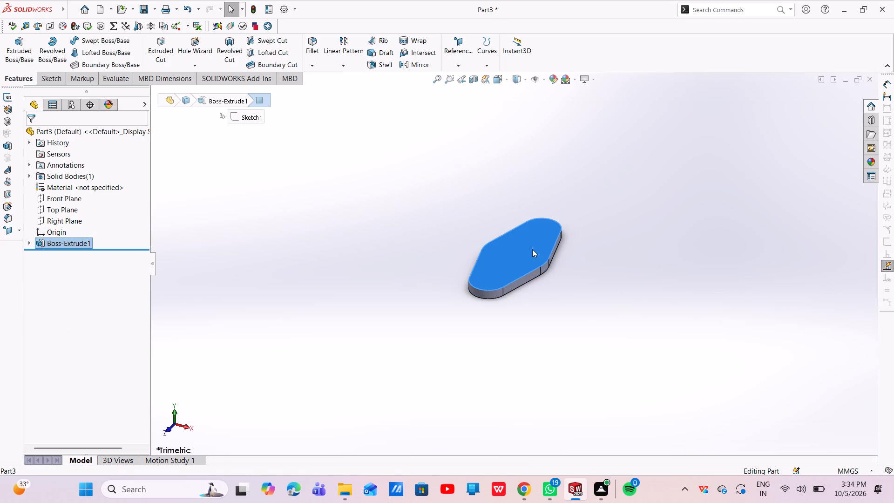
left_click(575, 221)
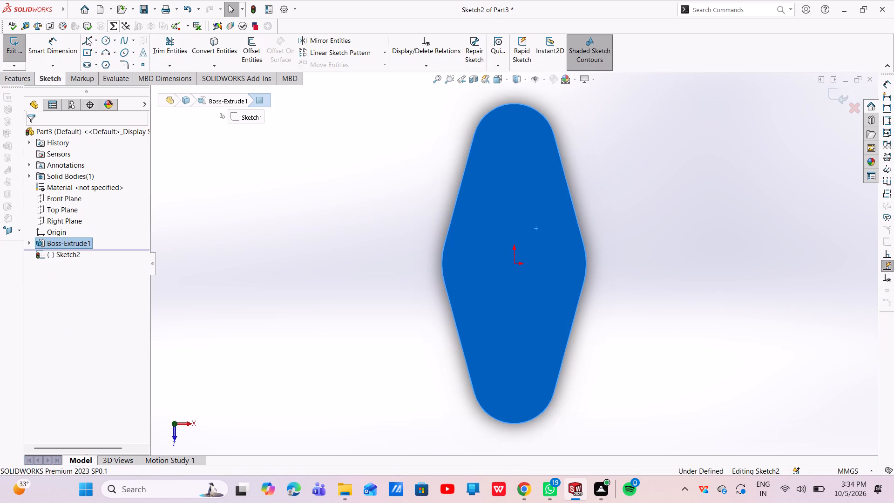
left_click(101, 40)
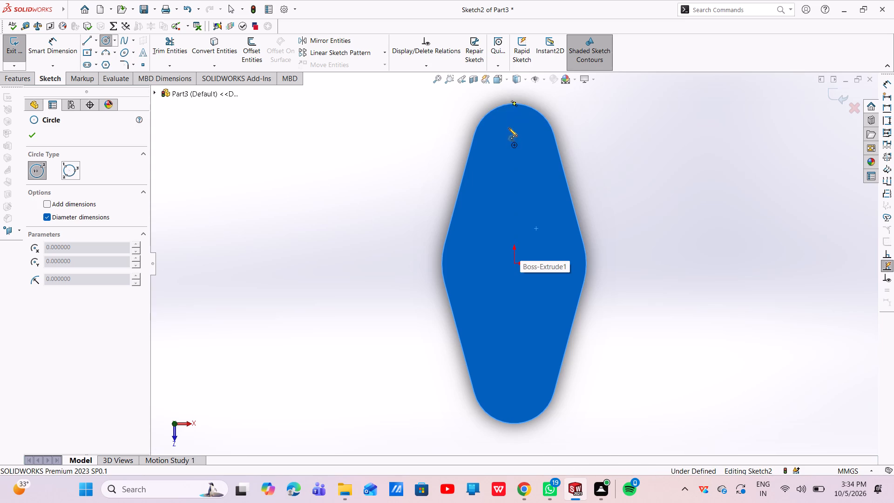
left_click(514, 144)
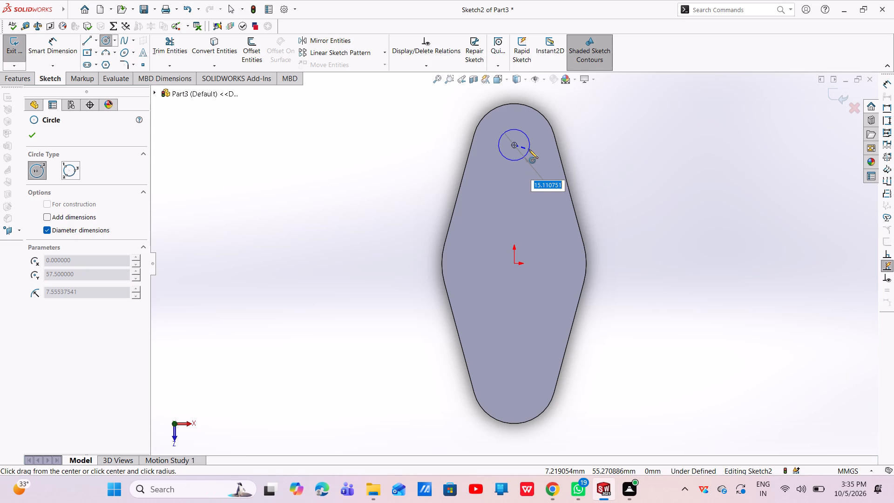
key("BackSpace")
type("25")
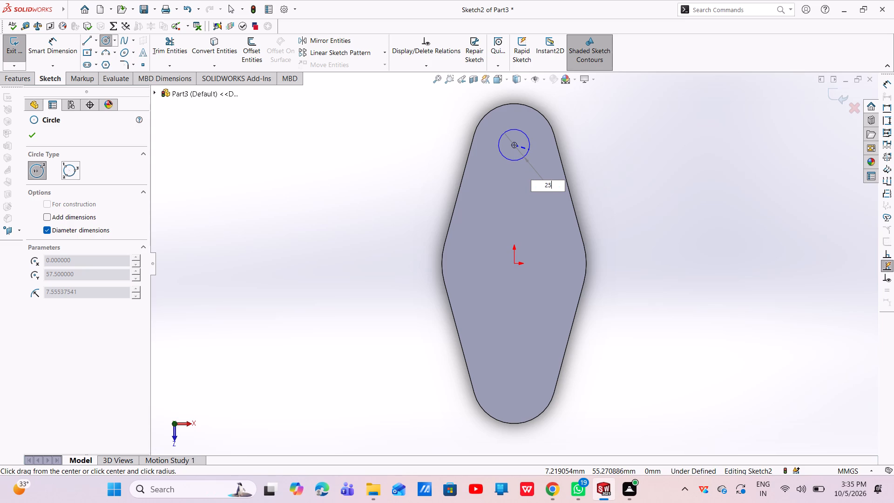
key("Return")
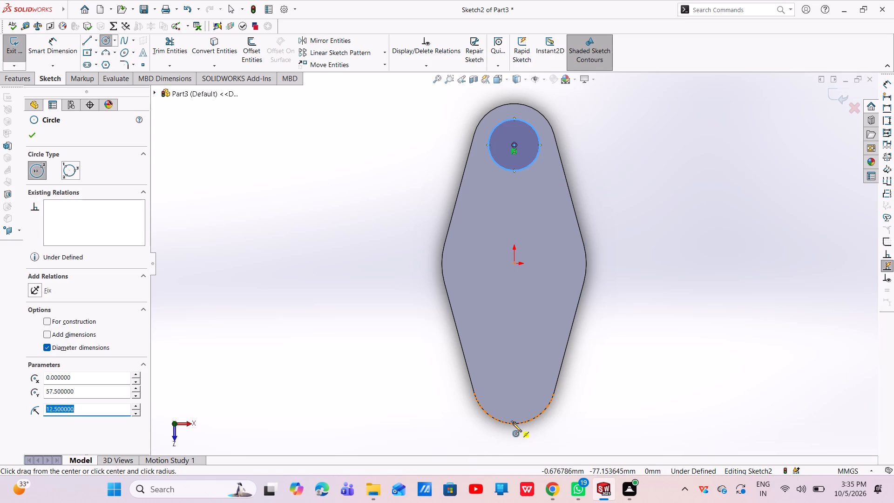
left_click(514, 382)
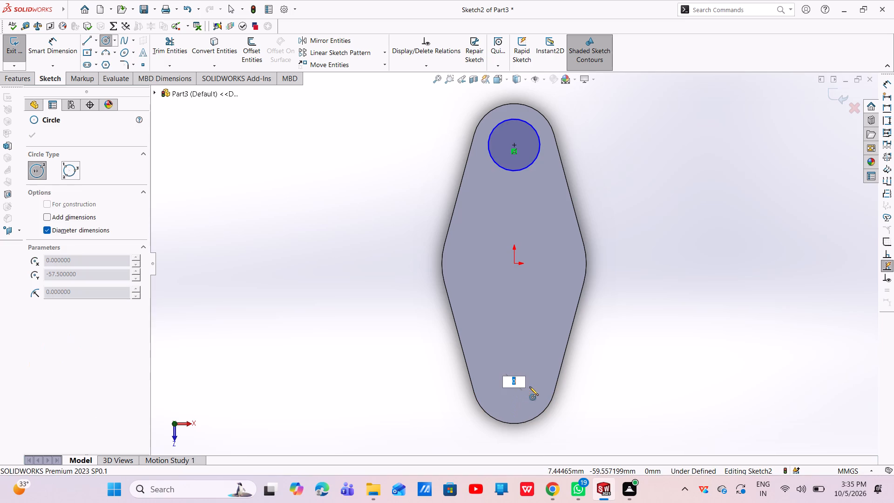
type("25")
key("Return")
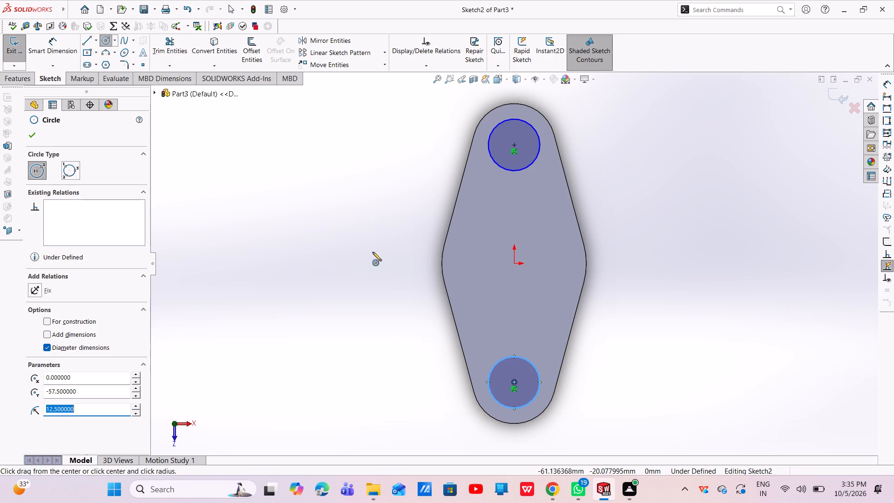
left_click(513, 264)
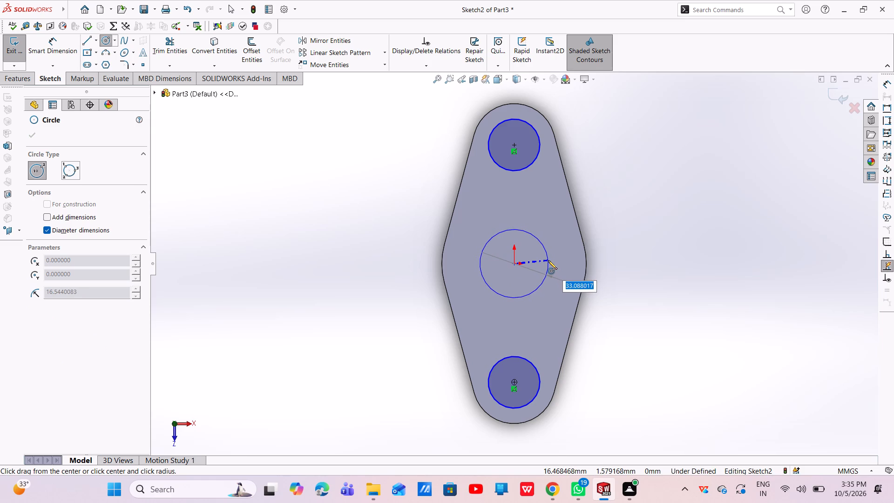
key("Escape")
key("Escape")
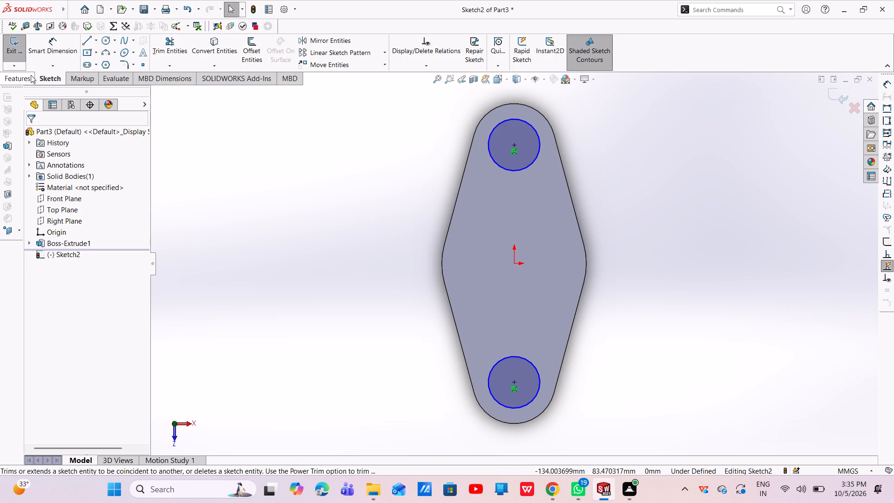
Cut-extrude the two 25 mm circles with the Through All - Both end condition to make the plate's end holes.
left_click(18, 74)
left_click(174, 47)
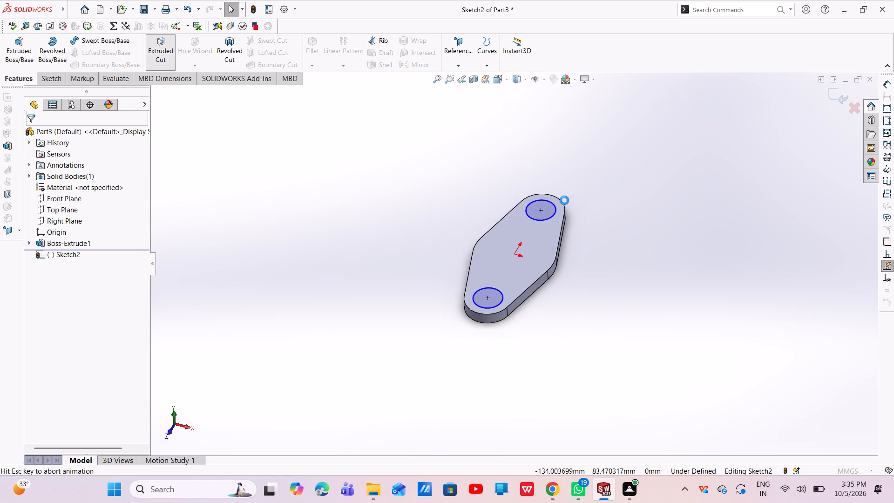
left_click_drag(512, 270, 514, 306)
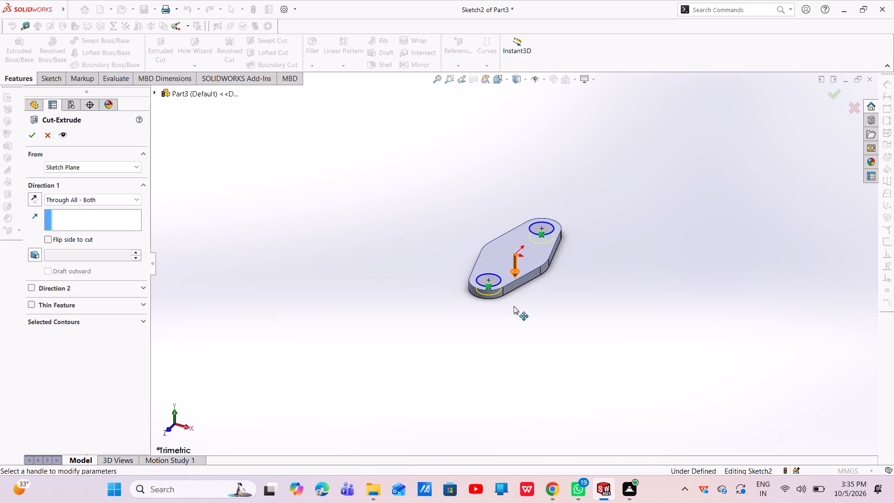
left_click_drag(514, 306, 521, 372)
left_click_drag(516, 271, 516, 293)
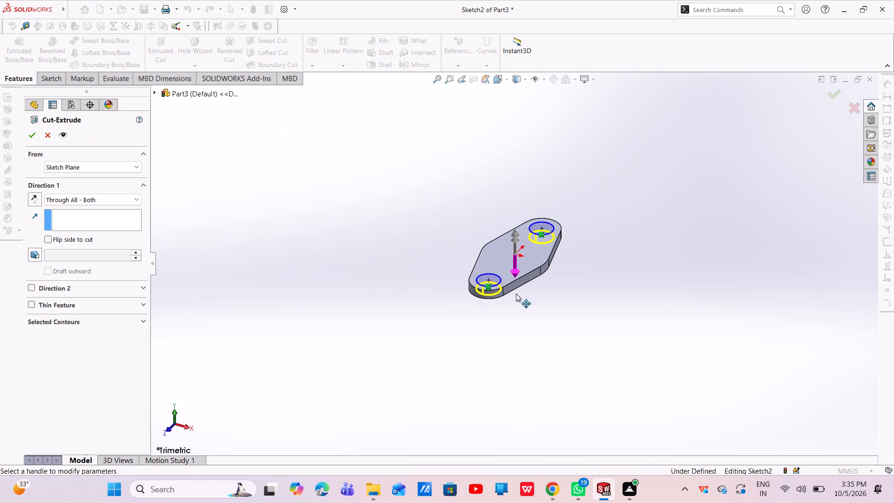
left_click_drag(516, 293, 516, 296)
left_click(26, 136)
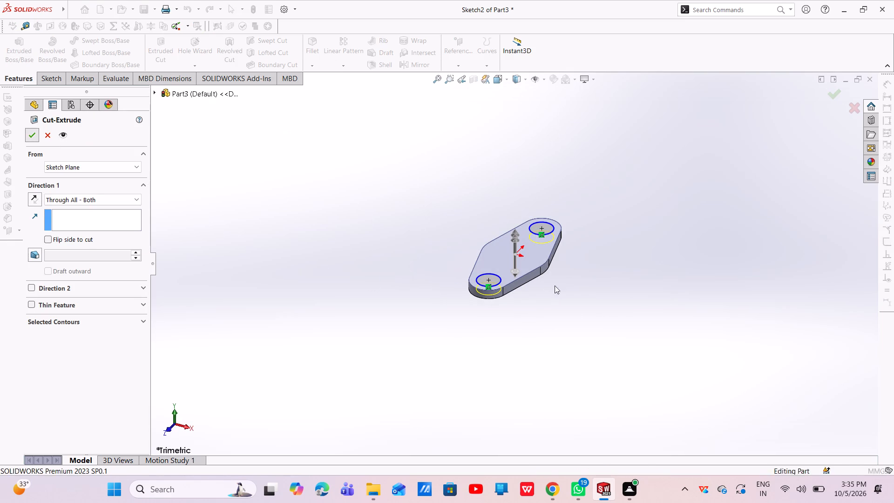
Sketch a circle about 61 mm in diameter centred on the origin on the plate's top face.
left_click(509, 251)
left_click(548, 226)
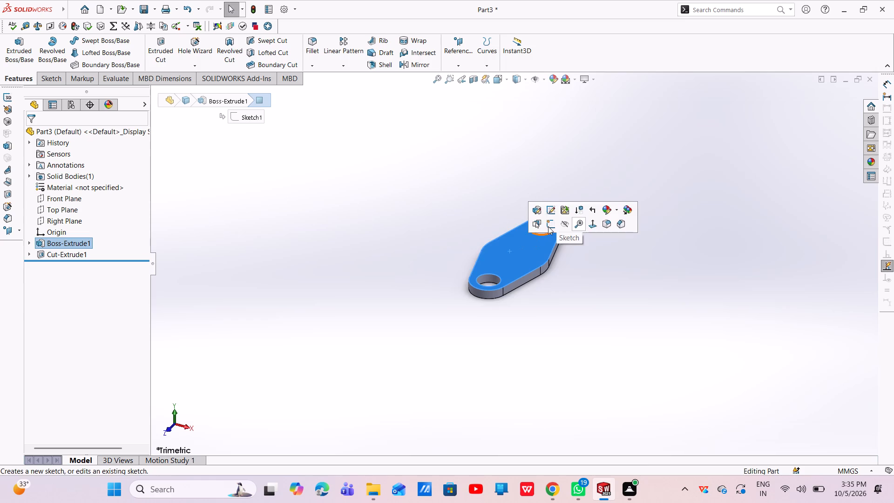
left_click(104, 35)
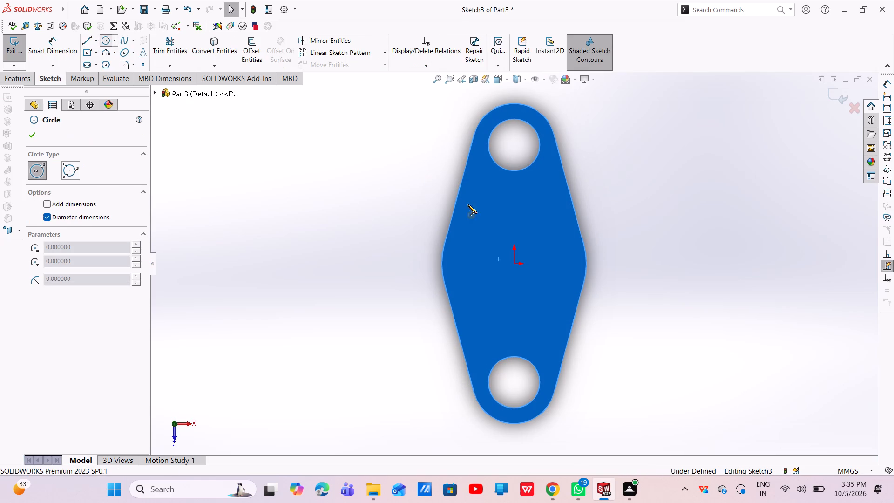
left_click(515, 264)
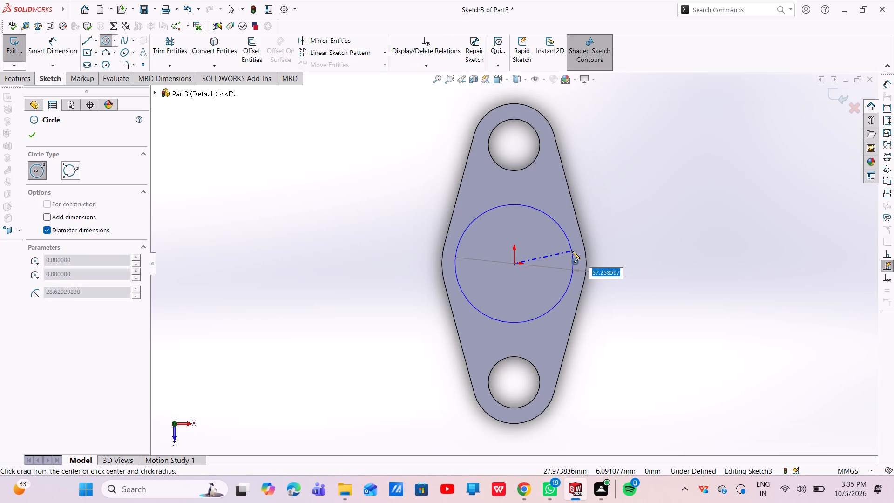
left_click(576, 251)
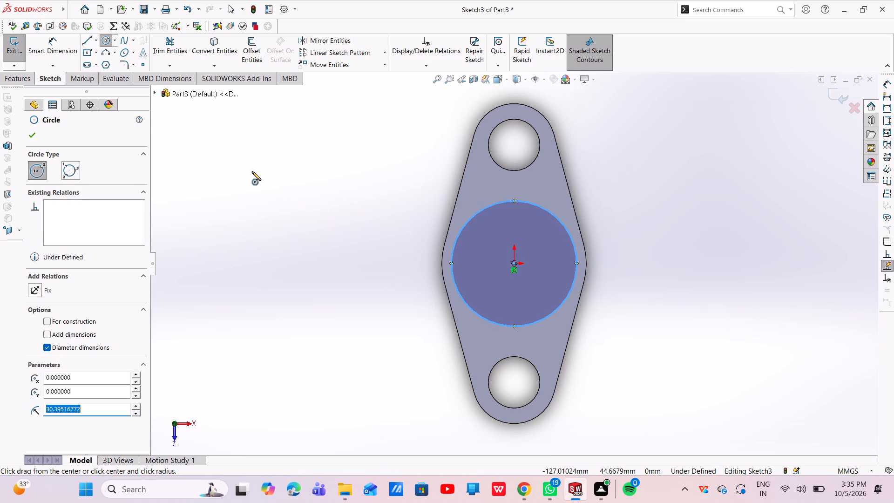
left_click(36, 130)
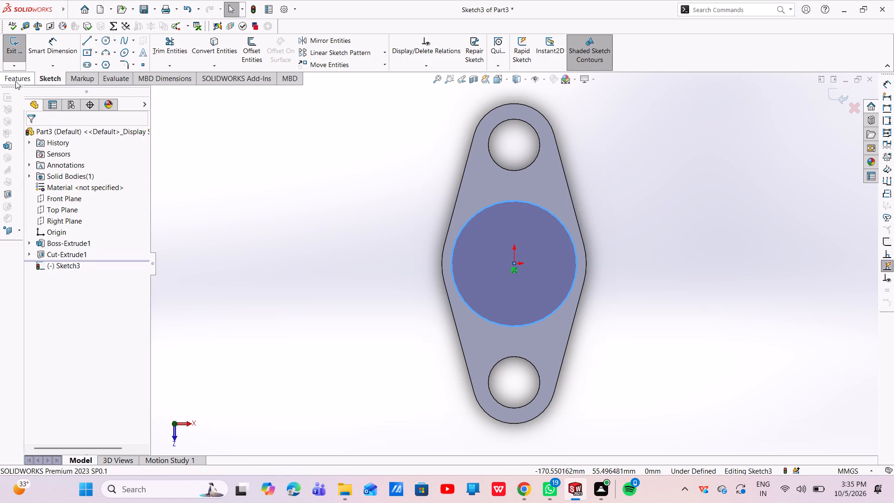
Extrude the central circle 60 mm upward as a blind boss merged with the plate.
left_click(15, 78)
left_click(17, 65)
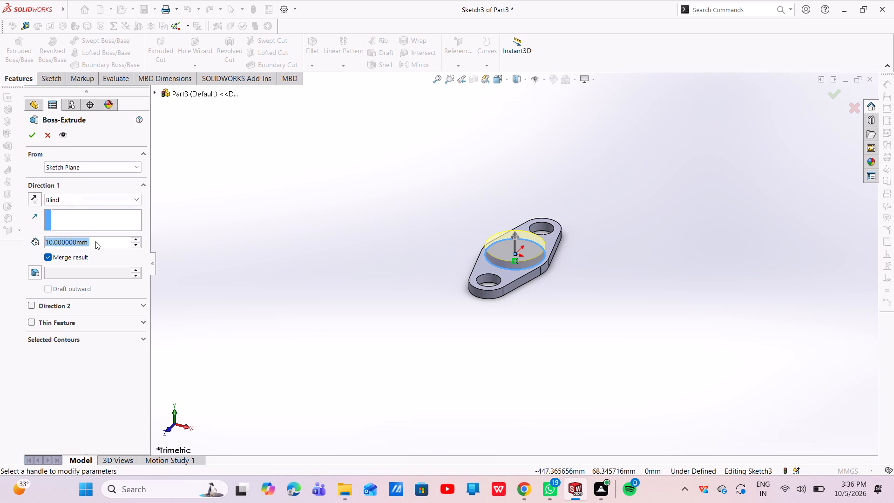
key("BackSpace")
type("60")
key("Return")
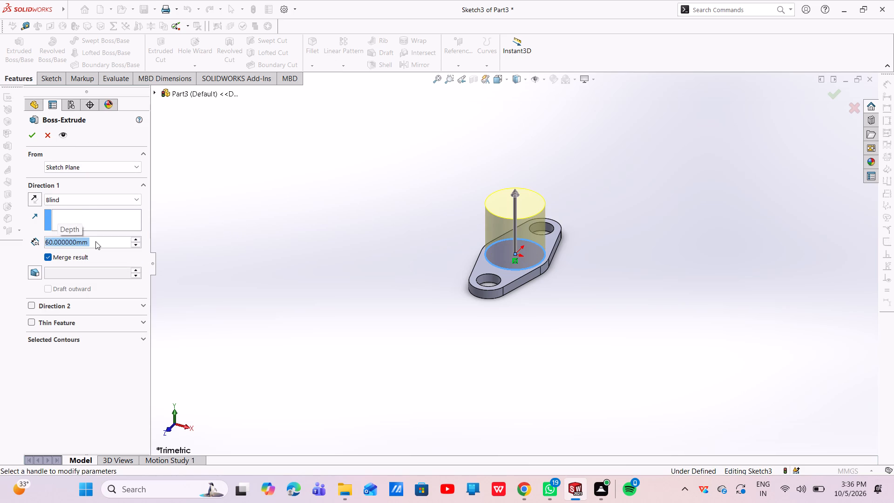
left_click(30, 138)
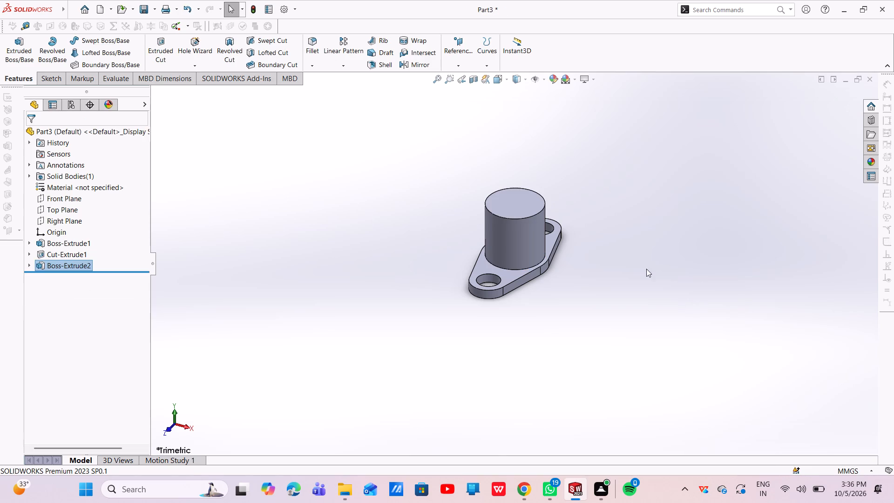
Sketch a vertical line about 30.4 mm long on the cylinder's top face, from the origin down to the circular edge.
left_click(518, 206)
left_click(559, 184)
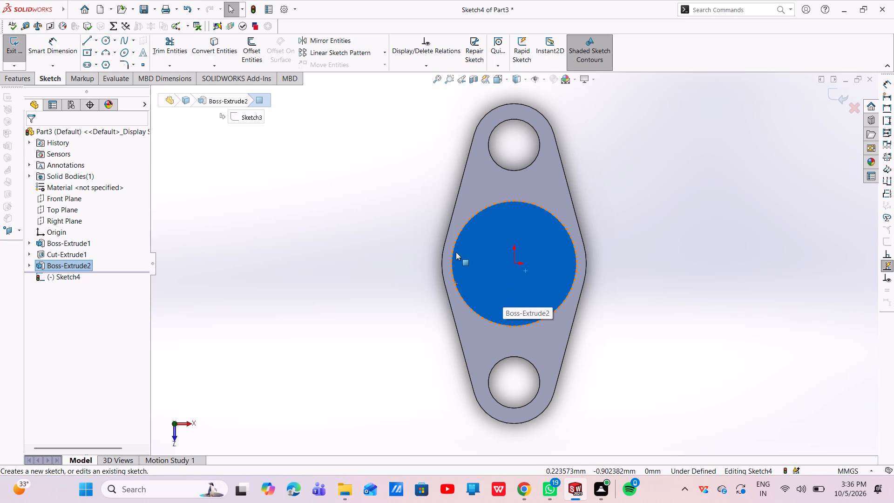
left_click(88, 44)
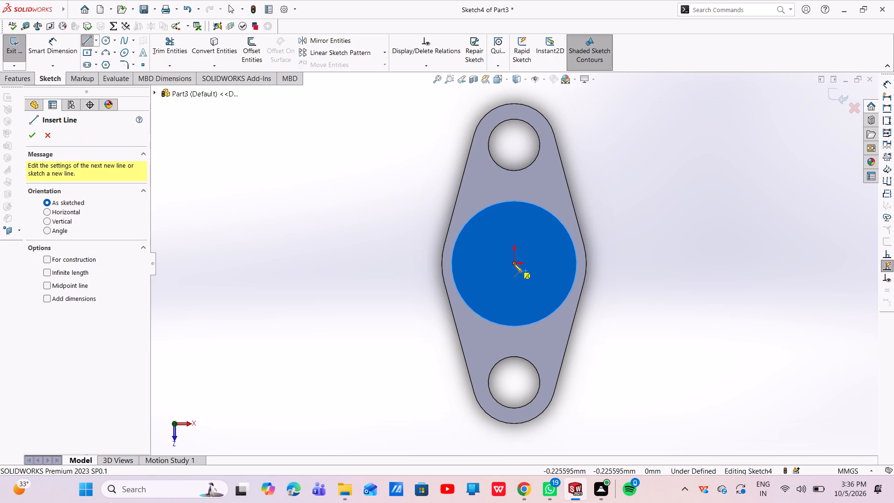
left_click(514, 263)
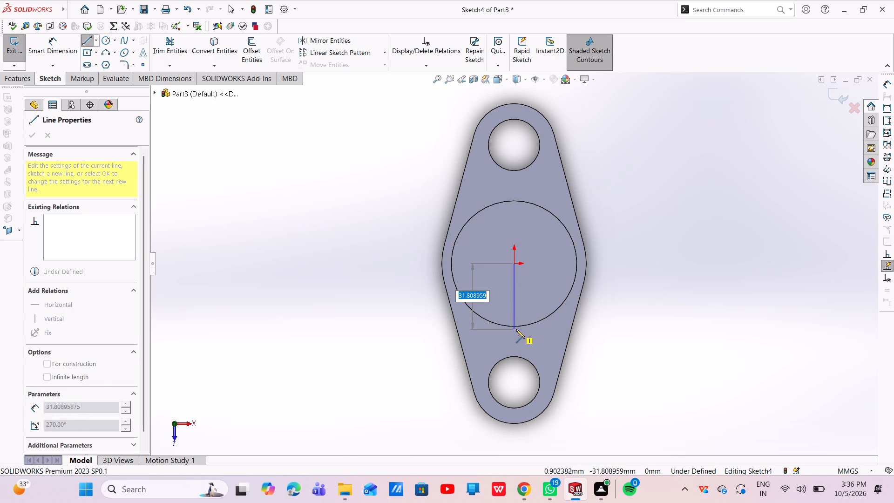
left_click(515, 327)
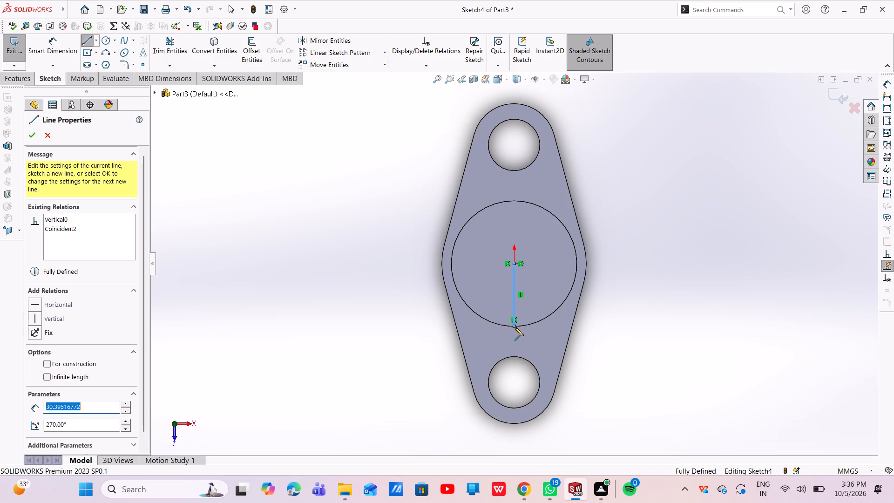
key("Escape")
key("Escape")
scroll(526, 328, "down", 5)
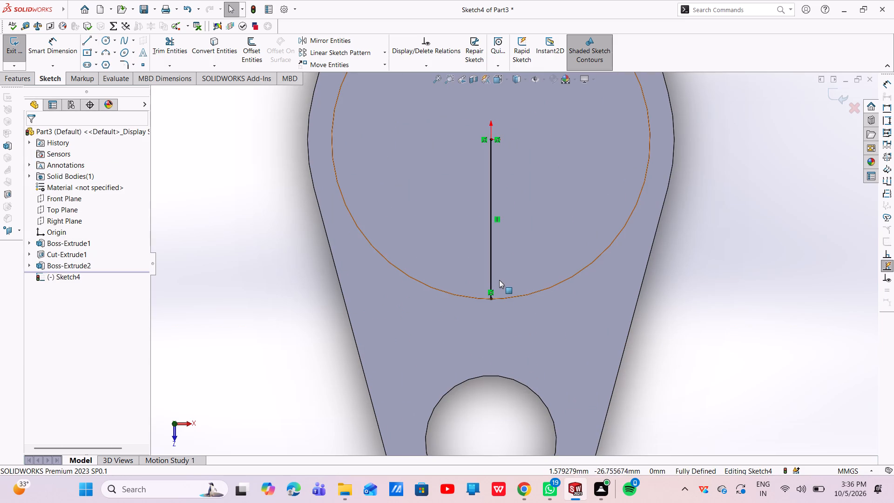
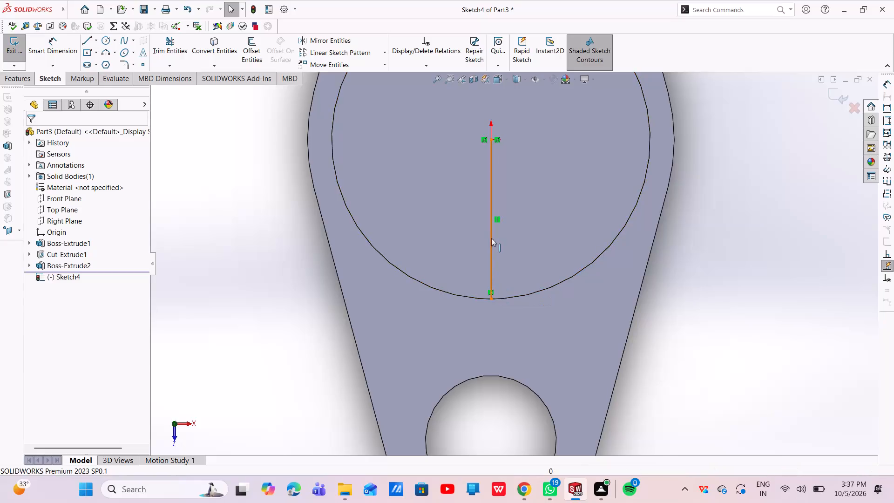
Delete the vertical line from the sketch on the cylinder's top face.
left_click(489, 228)
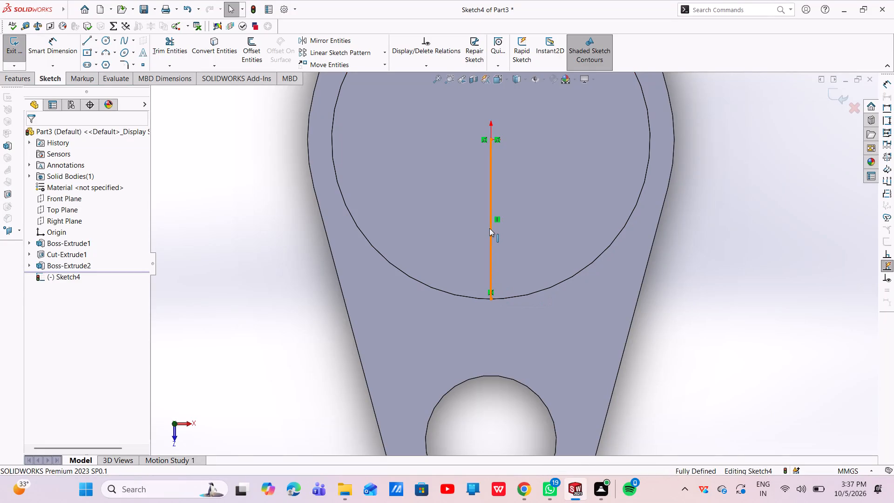
right_click(489, 228)
left_click(518, 354)
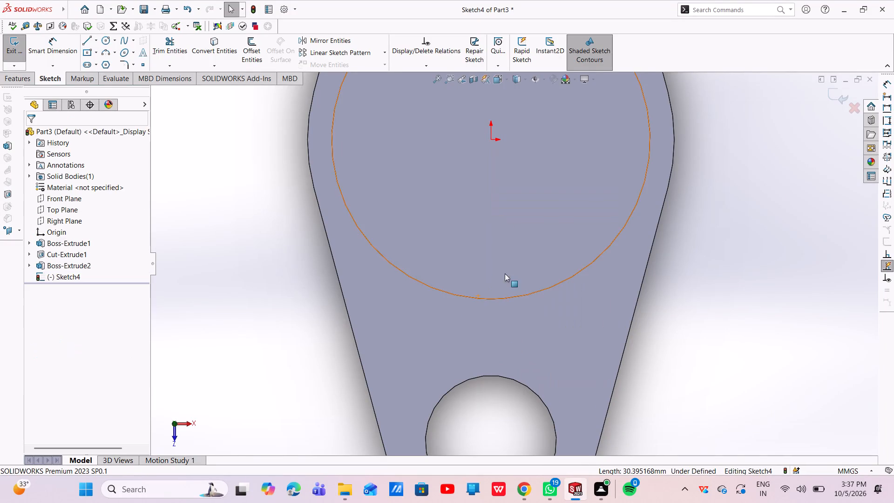
Sketch a circle about 41 mm in diameter centred on the origin on the cylinder's top face.
scroll(506, 268, "up", 3)
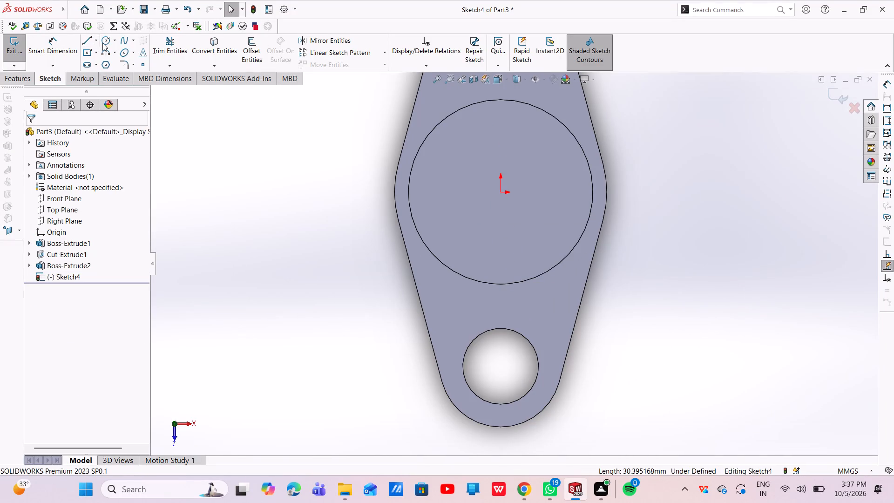
left_click(102, 43)
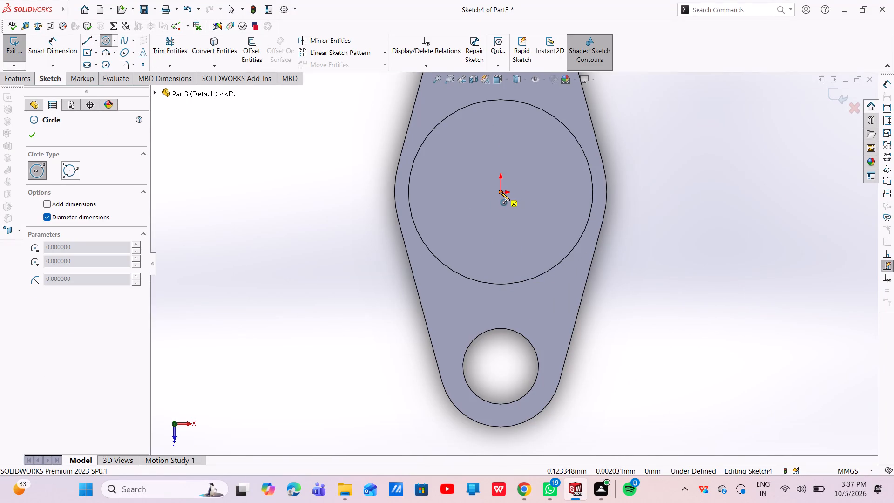
left_click(501, 192)
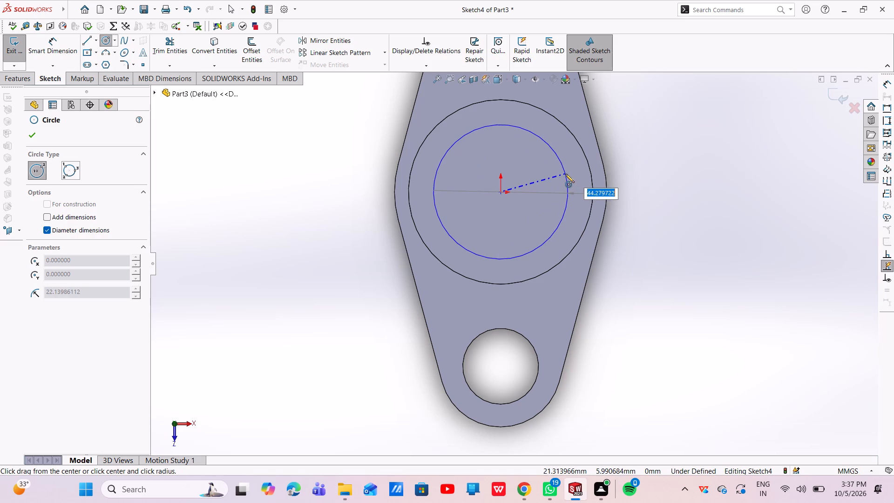
left_click(561, 177)
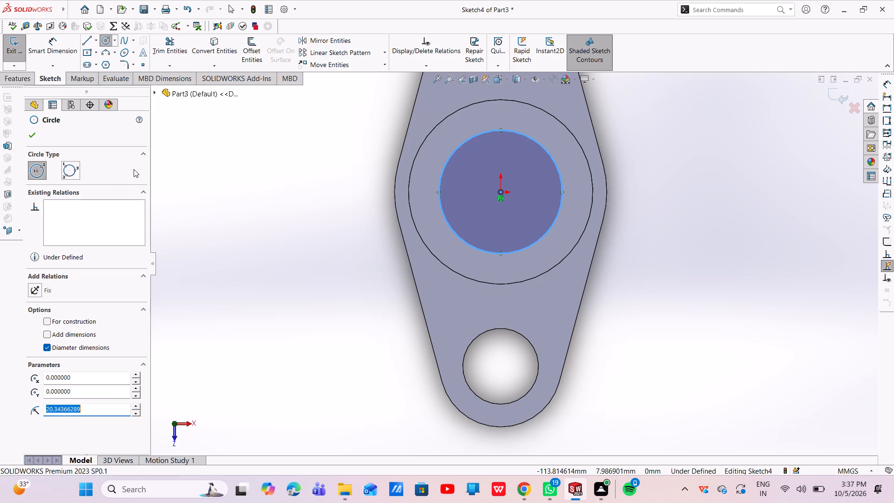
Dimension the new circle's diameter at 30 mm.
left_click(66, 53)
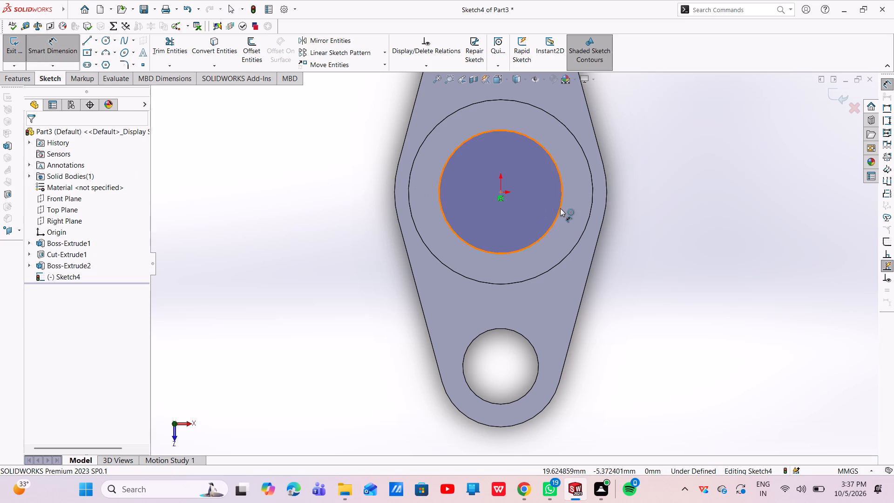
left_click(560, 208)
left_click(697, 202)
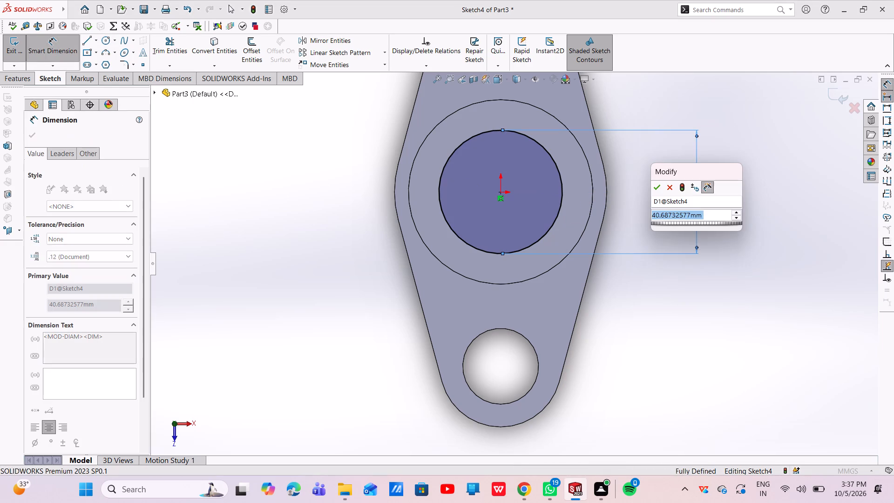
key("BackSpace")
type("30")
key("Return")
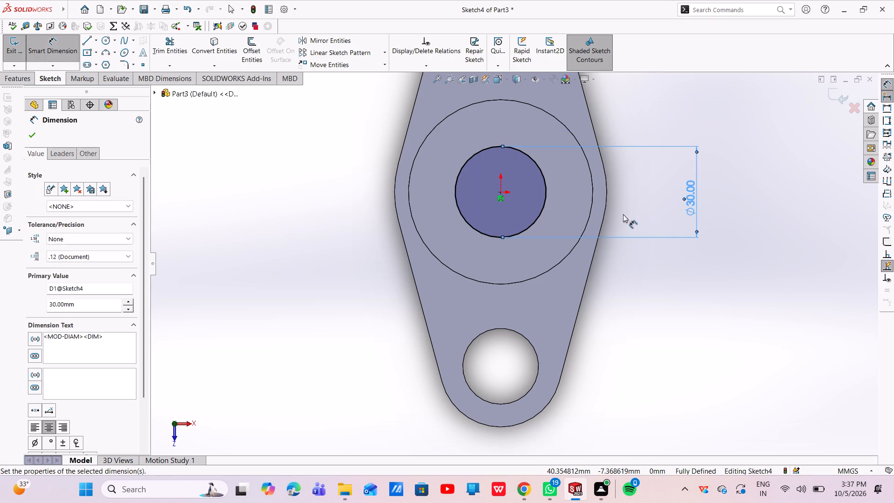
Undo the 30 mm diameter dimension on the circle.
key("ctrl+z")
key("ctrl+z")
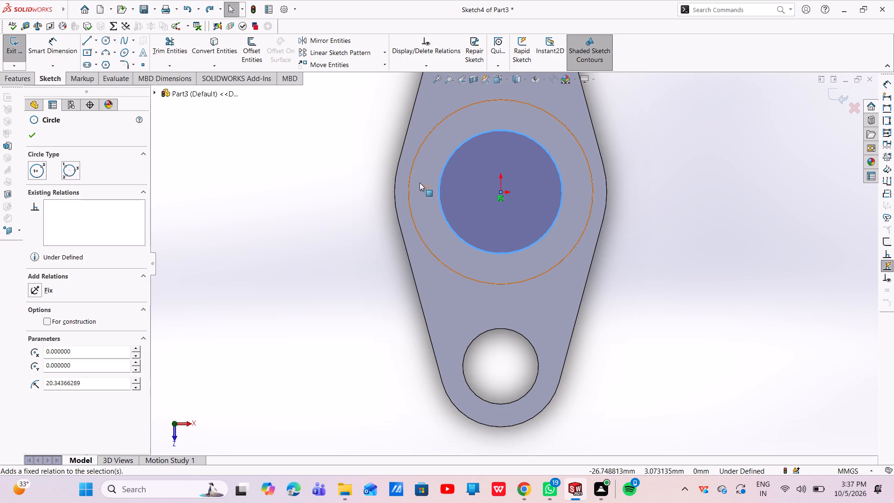
Dimension the sketched inner circle's diameter at 35 mm.
left_click(55, 48)
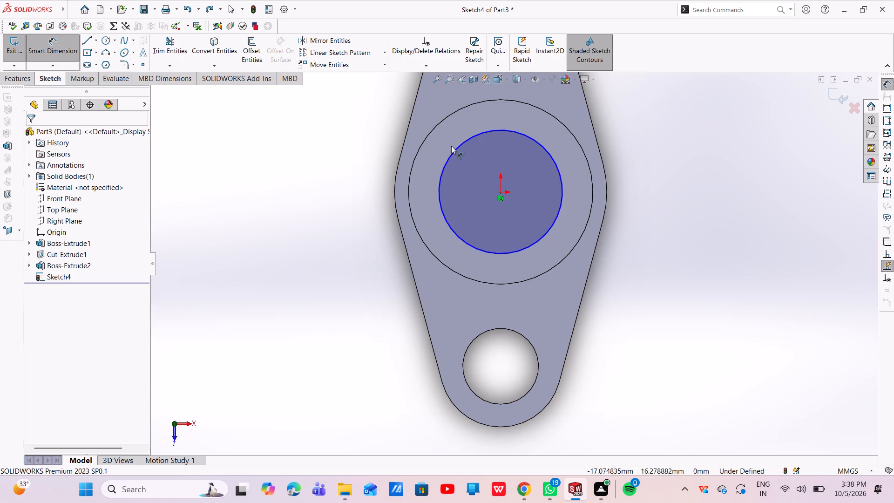
left_click(413, 160)
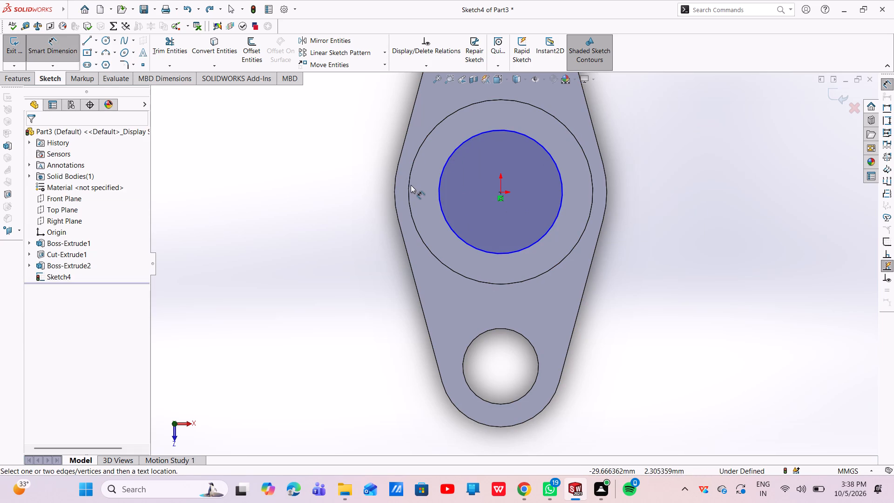
left_click(409, 187)
key("Escape")
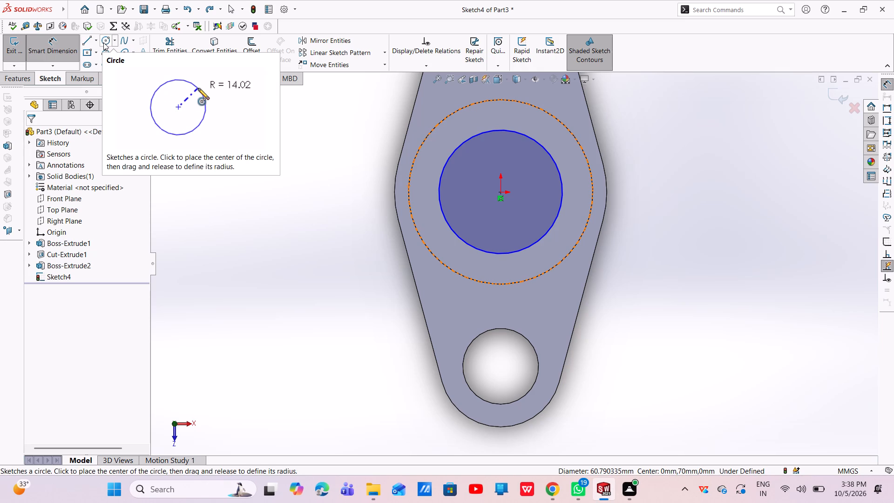
key("Escape")
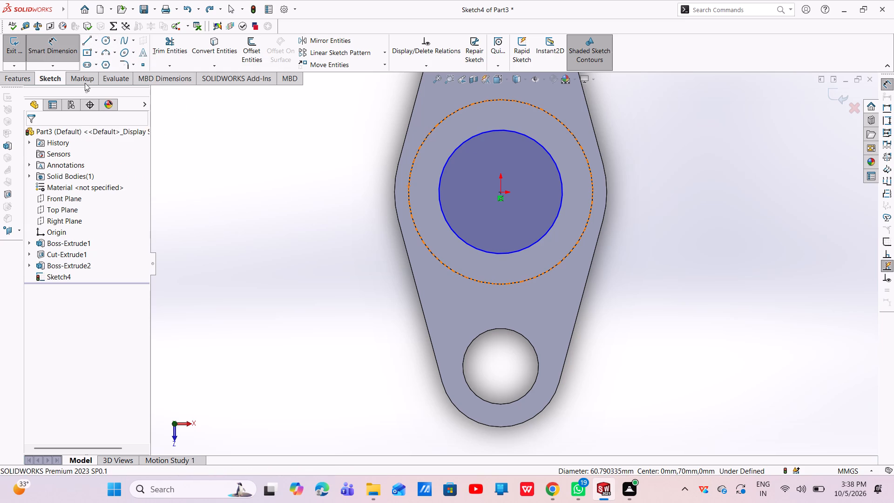
left_click(559, 199)
left_click(642, 199)
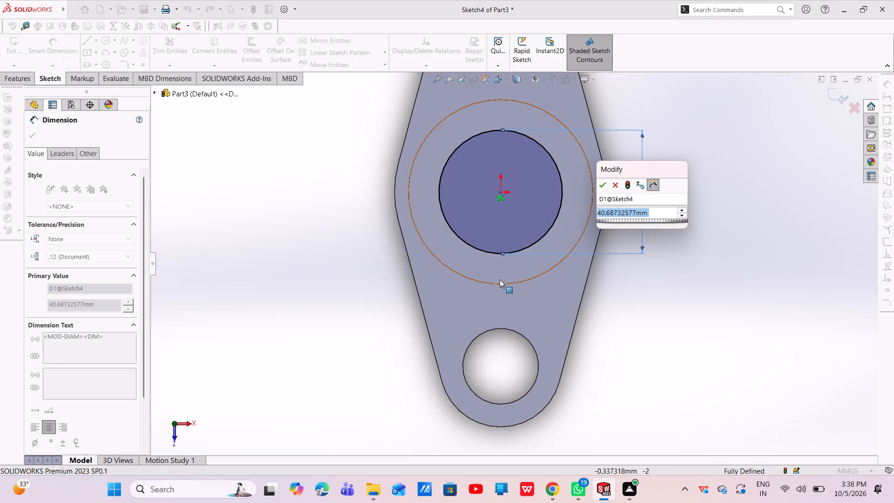
key("BackSpace")
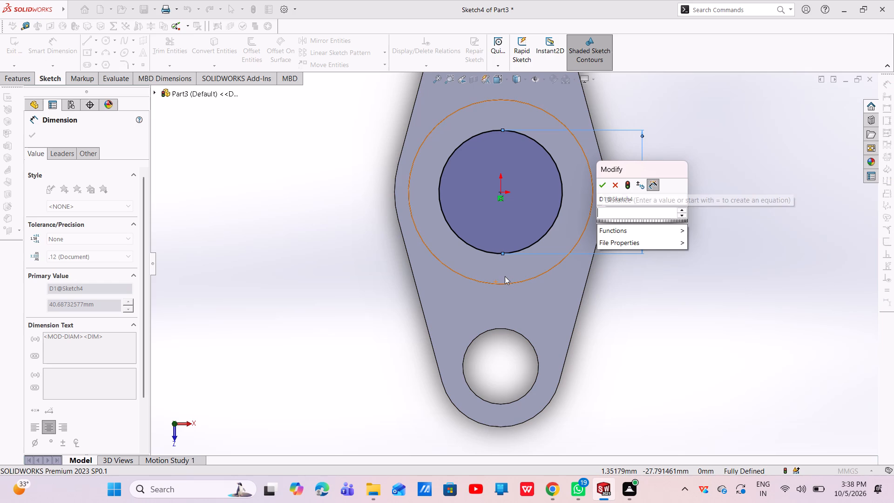
type("35")
key("Return")
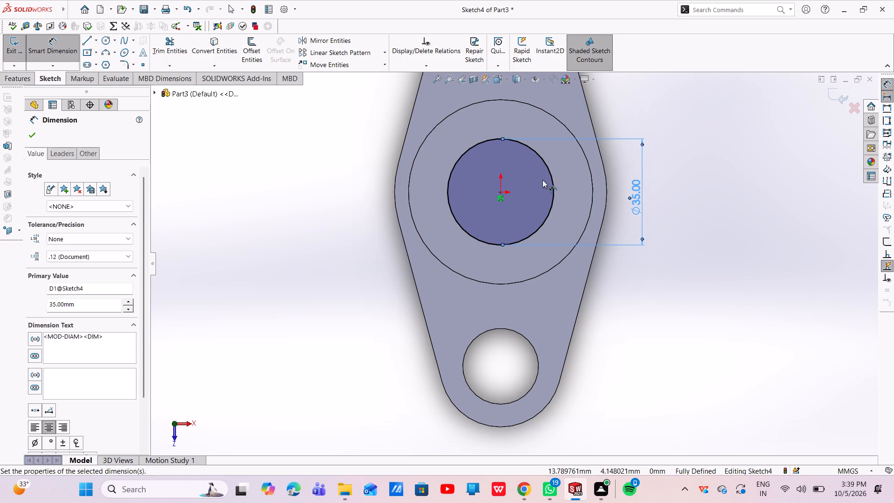
left_click(28, 139)
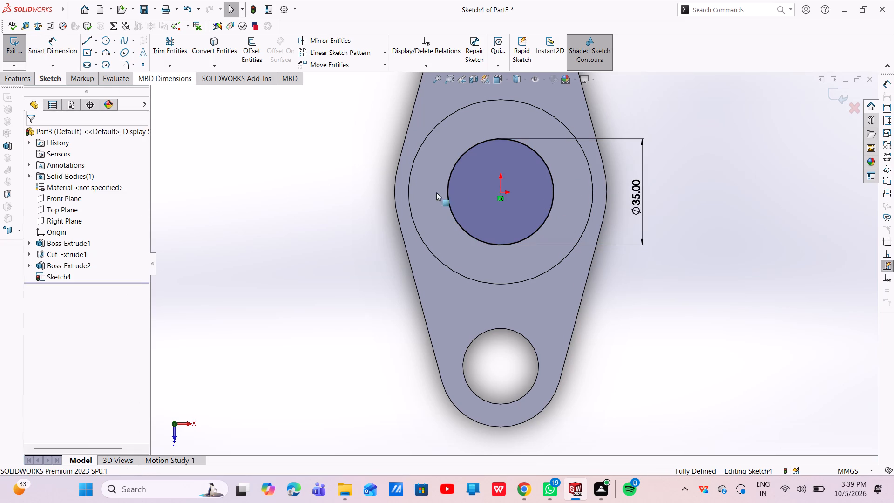
Cut-extrude the 35 mm circle with the Up To Surface end condition, ending at the base plate's top face.
left_click(15, 85)
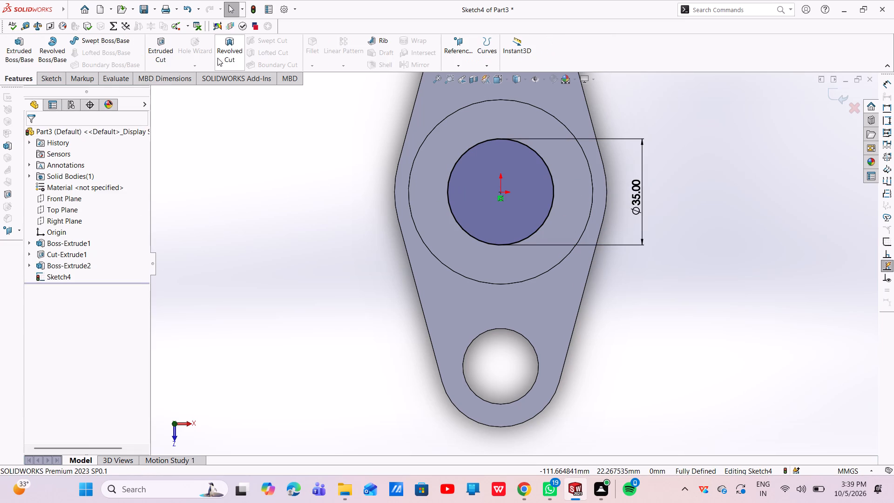
left_click(169, 56)
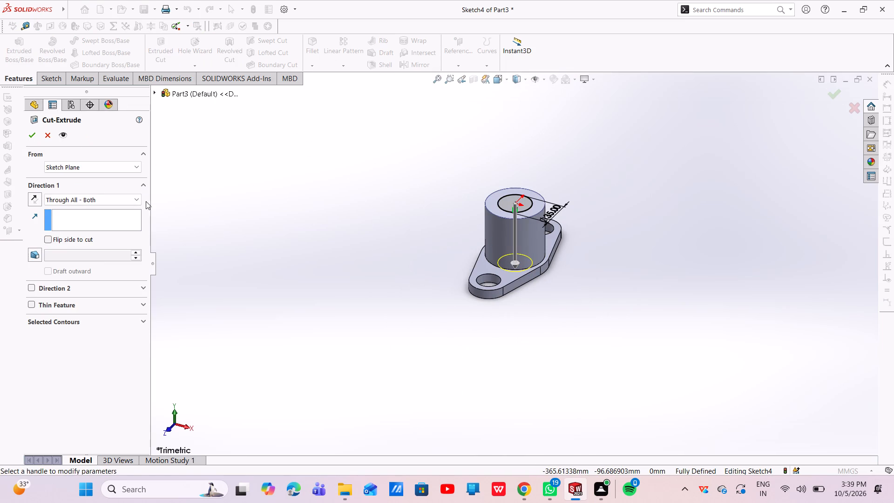
left_click(134, 199)
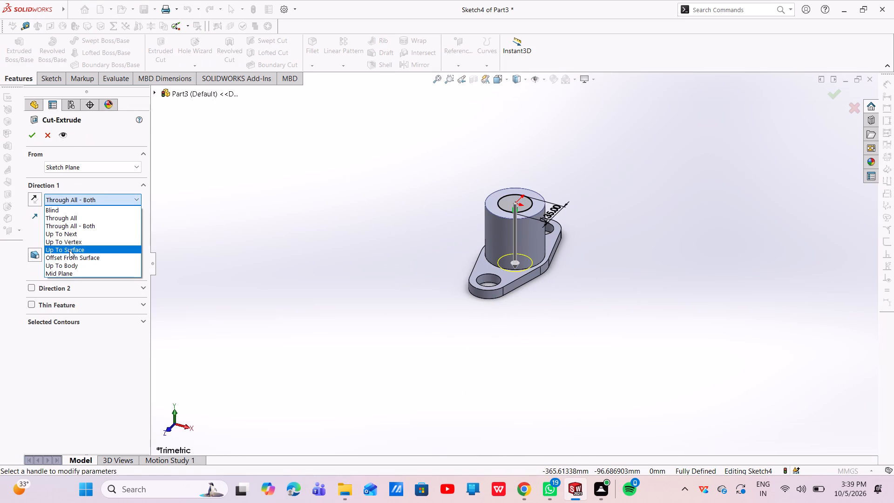
left_click(69, 250)
left_click(503, 273)
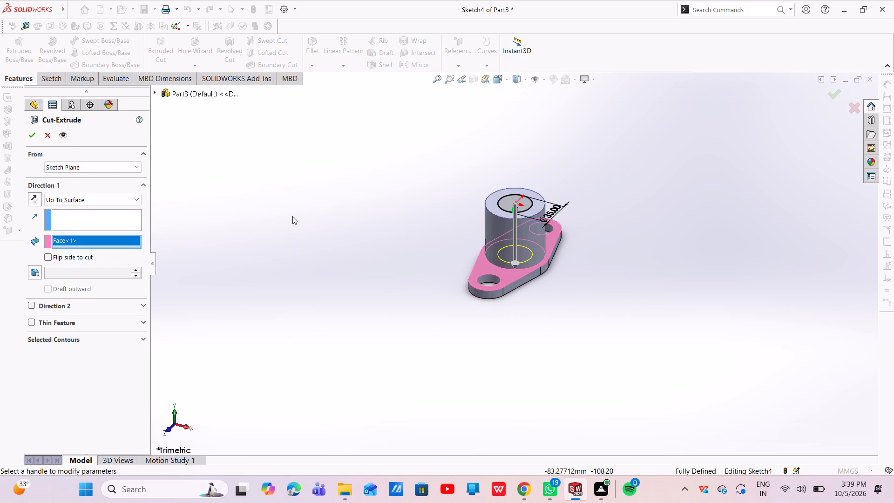
left_click(31, 139)
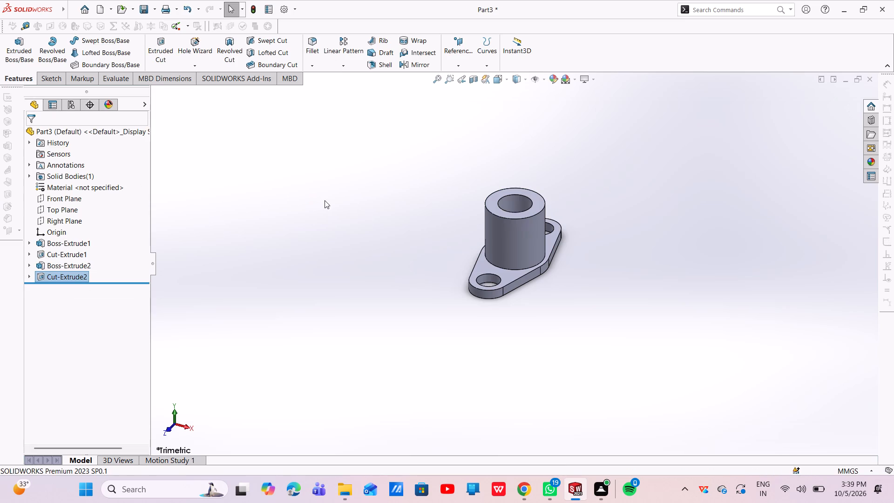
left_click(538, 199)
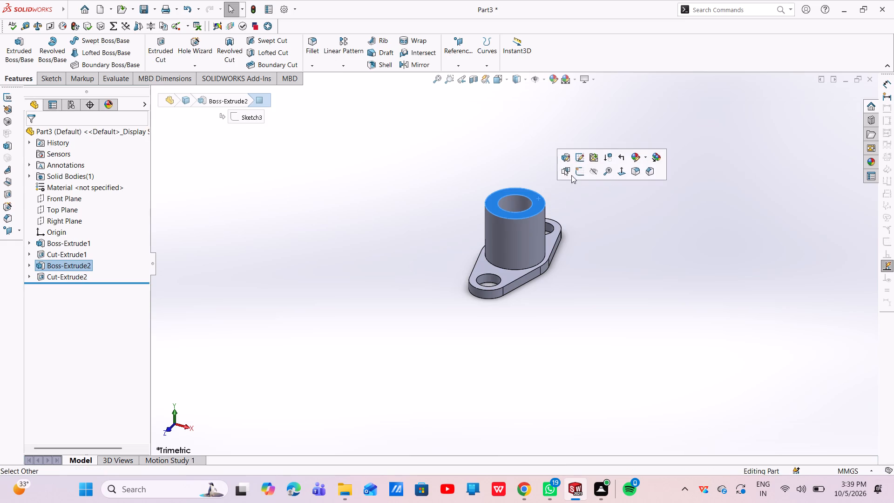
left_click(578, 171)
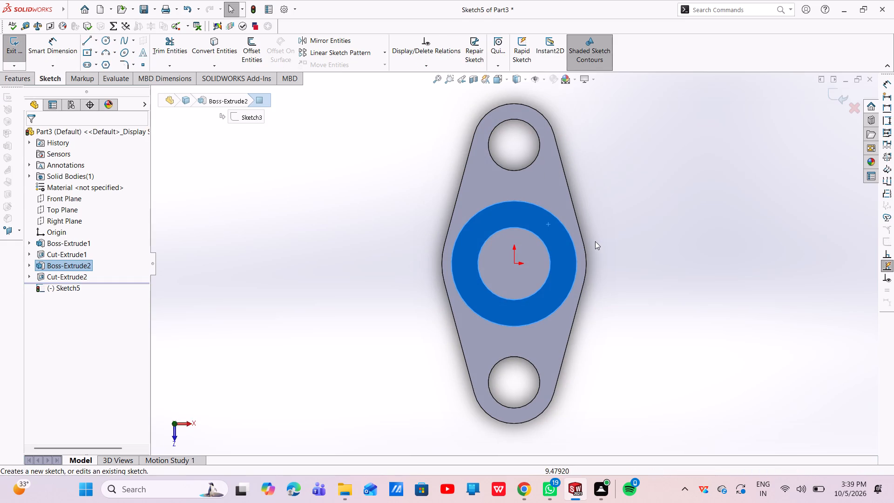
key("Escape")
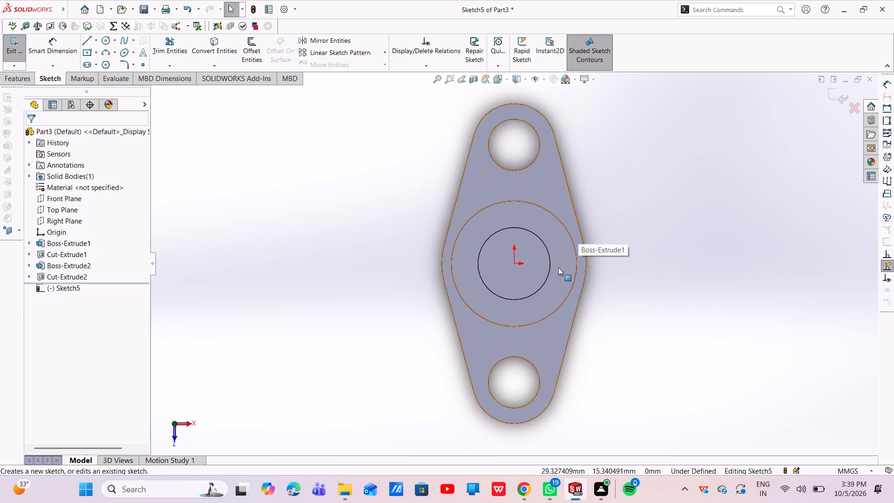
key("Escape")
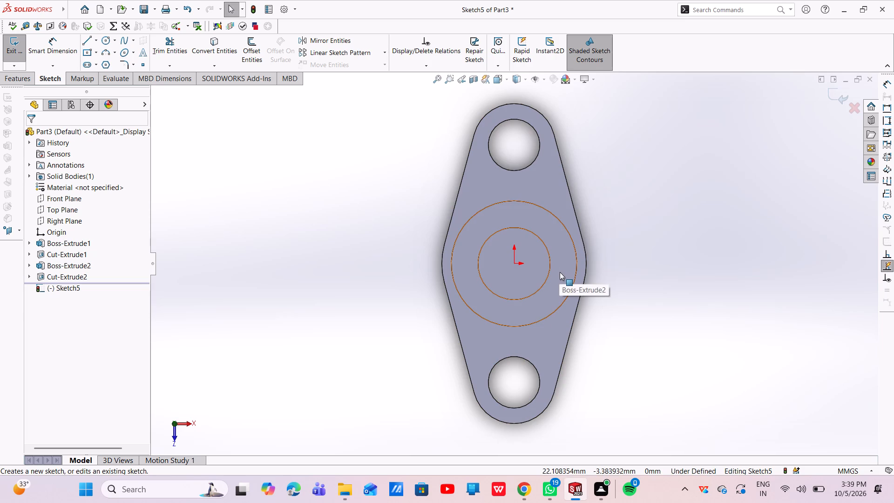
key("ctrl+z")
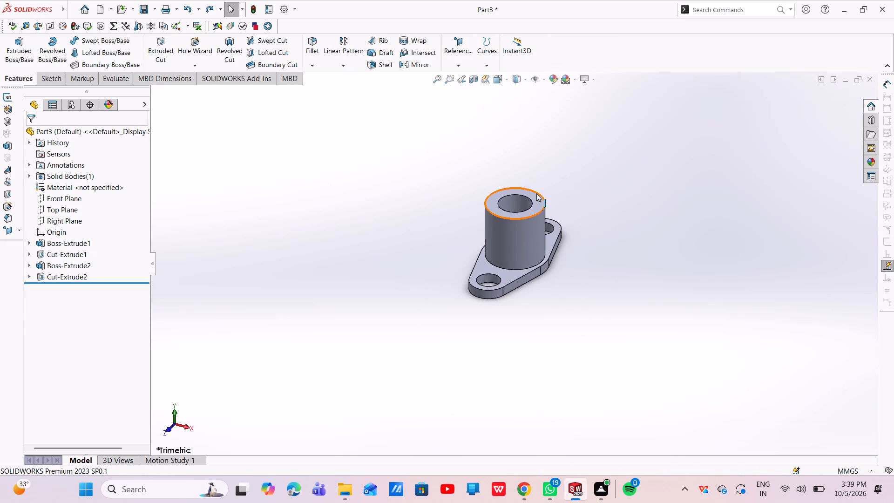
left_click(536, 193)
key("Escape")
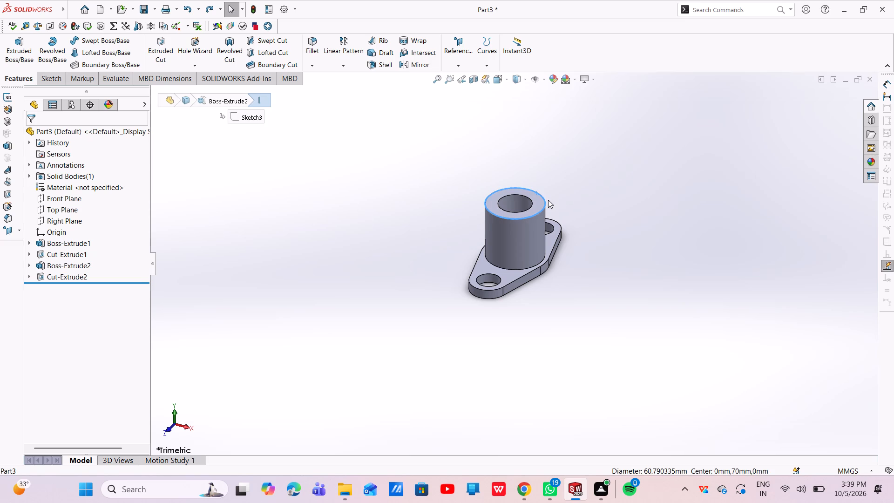
Sketch a vertical line about 33.8 mm long on the cylinder's top face, from the origin down past the outer circular edge.
left_click(540, 202)
left_click(580, 172)
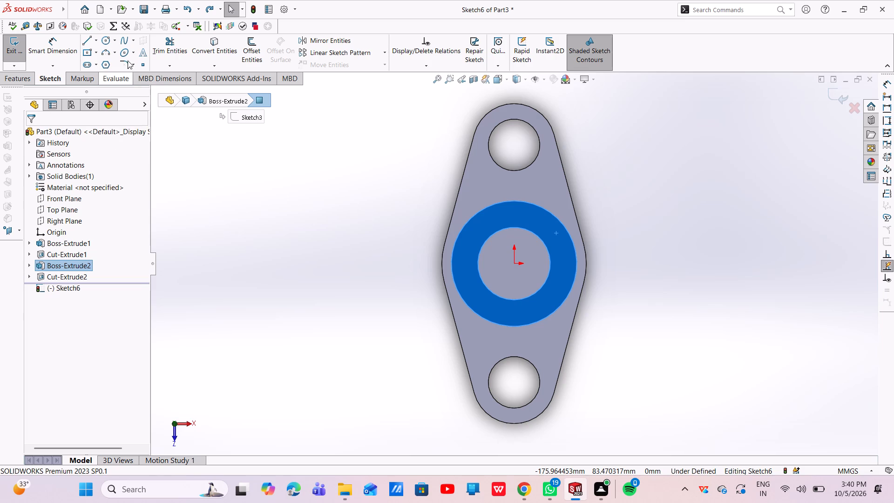
left_click(86, 40)
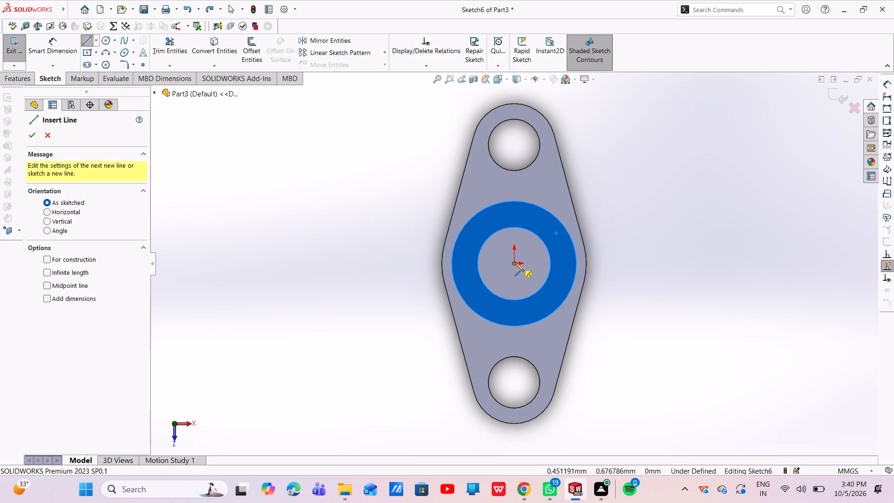
left_click(512, 264)
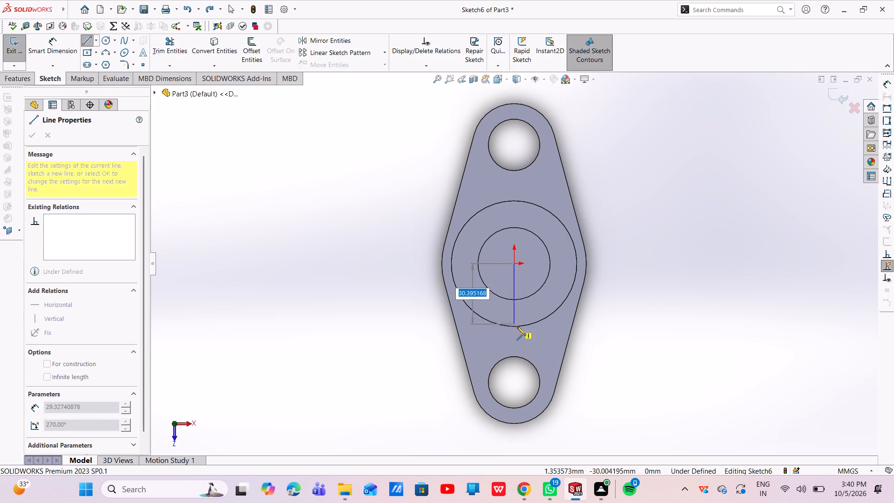
left_click(515, 333)
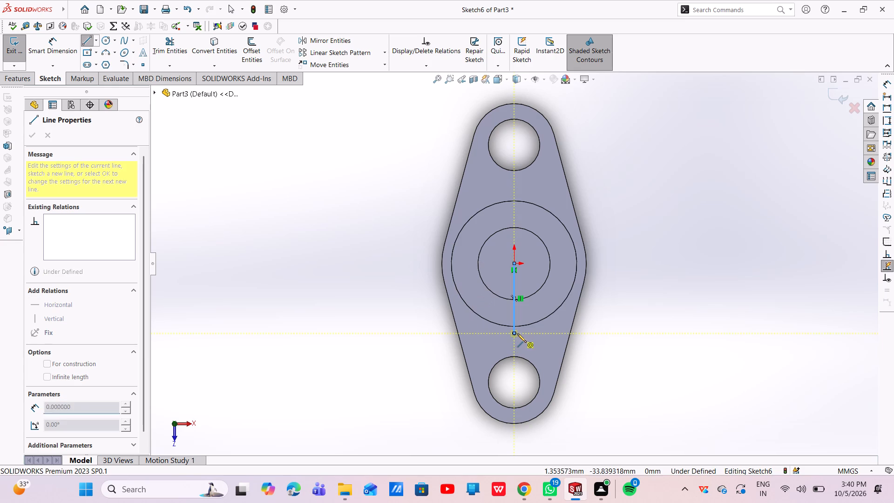
key("Escape")
key("Escape")
Apply a vertical relation to the line sketched from the origin.
scroll(522, 307, "down", 5)
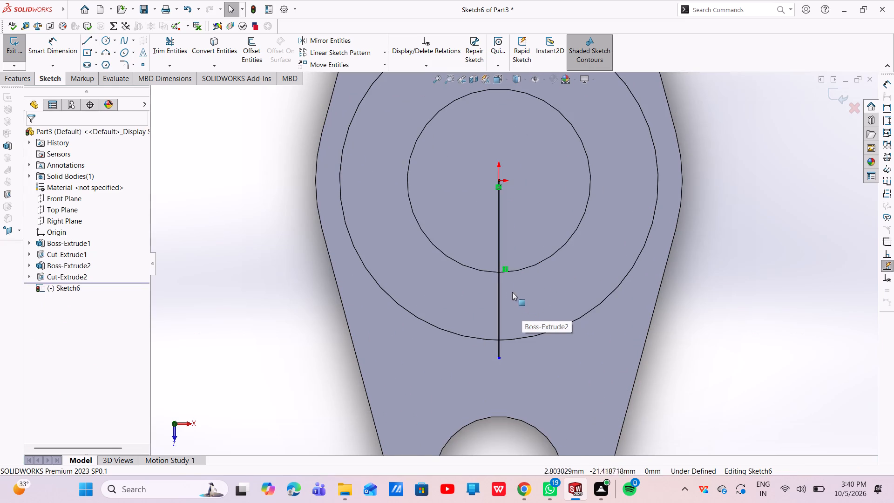
left_click(498, 253)
left_click(539, 213)
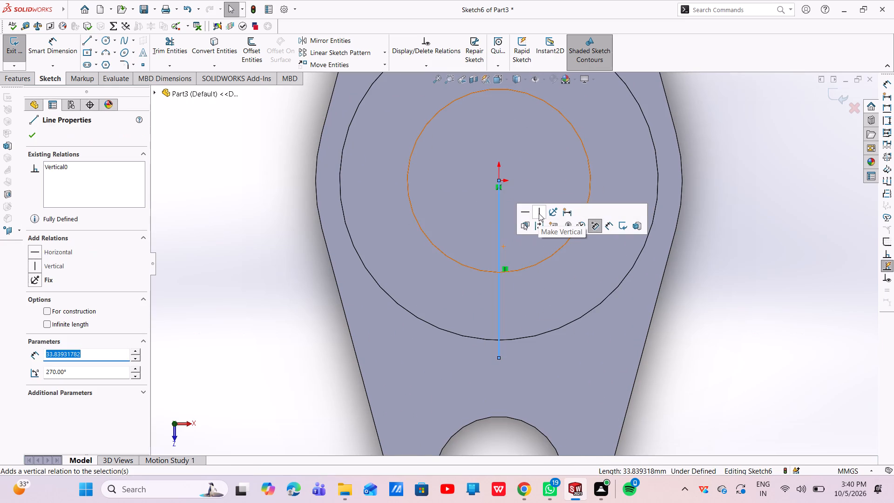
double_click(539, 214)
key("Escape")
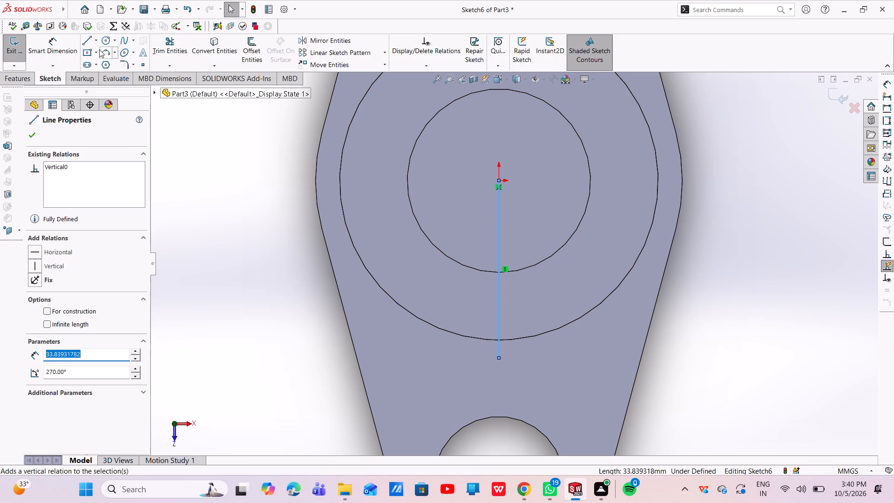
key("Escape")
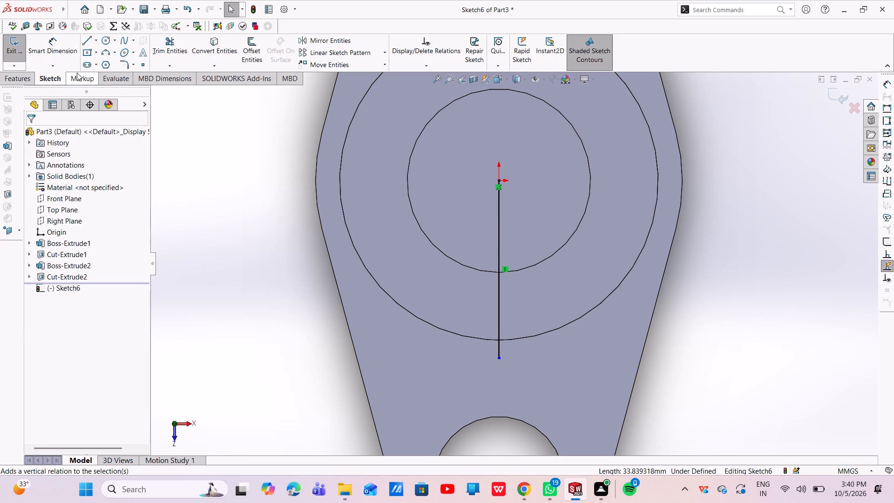
Offset the vertical line by 5 mm toward the negative X side, with the offset dimension added.
left_click(249, 49)
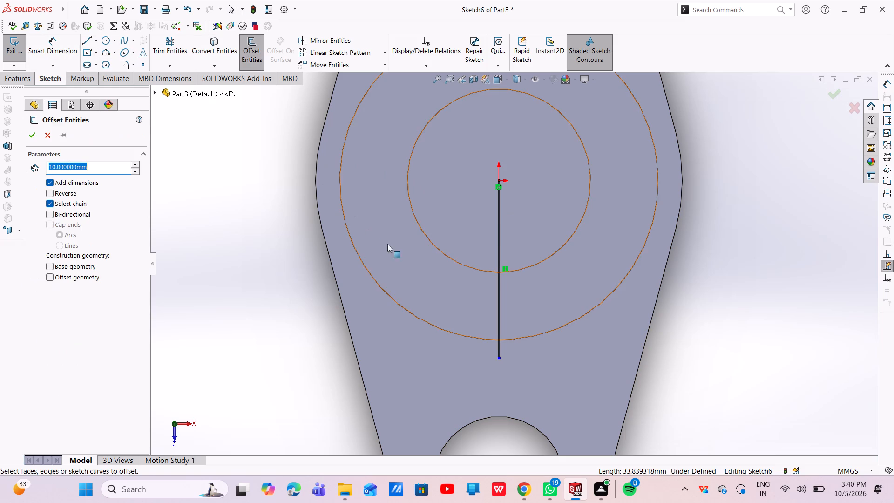
left_click(499, 303)
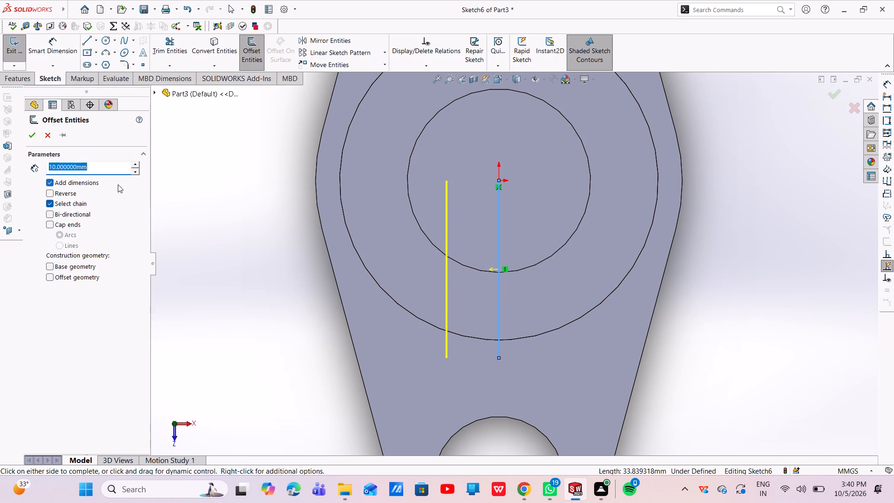
key("BackSpace")
key("5")
key("Return")
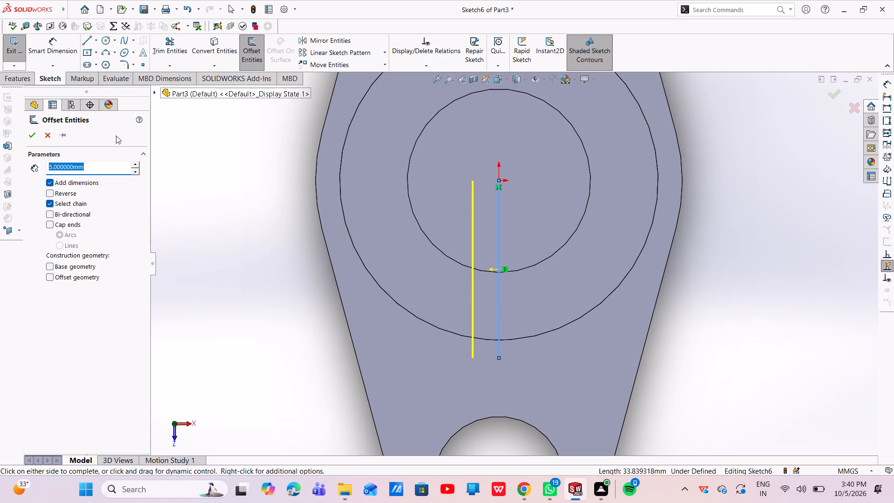
left_click(31, 138)
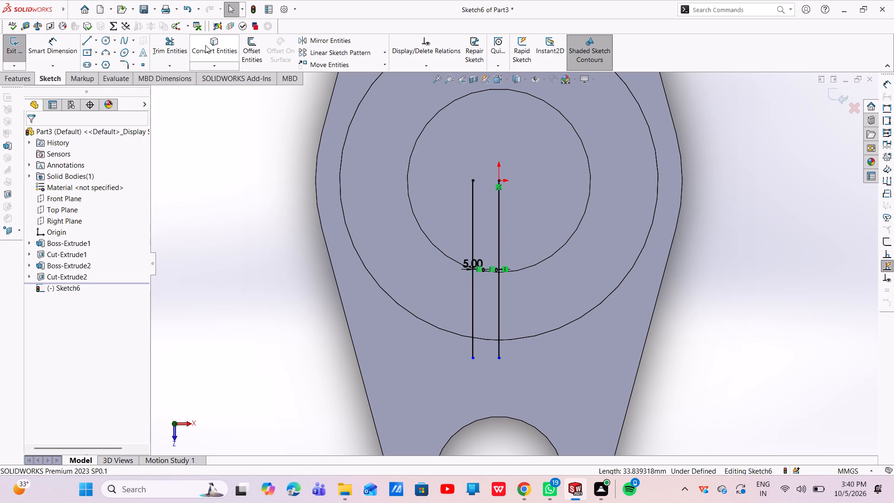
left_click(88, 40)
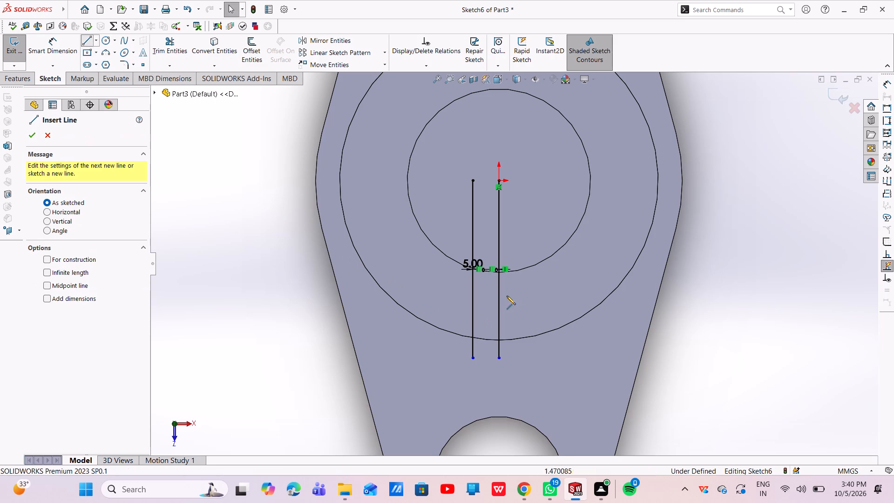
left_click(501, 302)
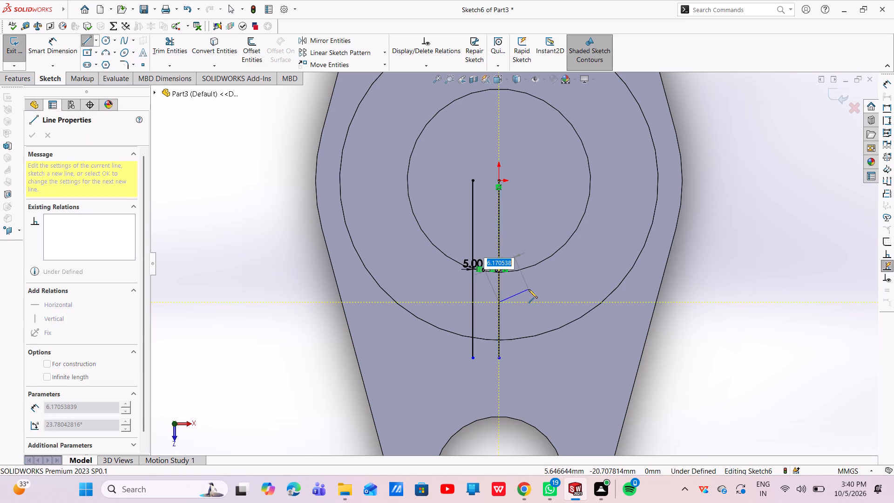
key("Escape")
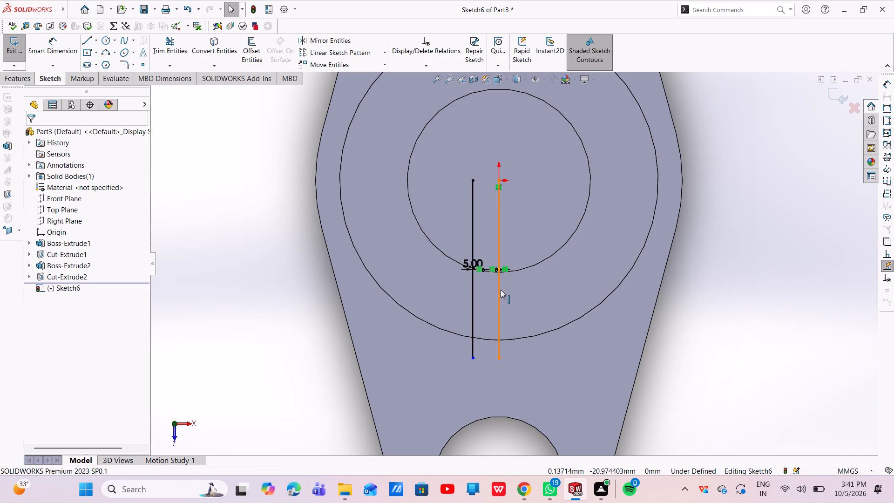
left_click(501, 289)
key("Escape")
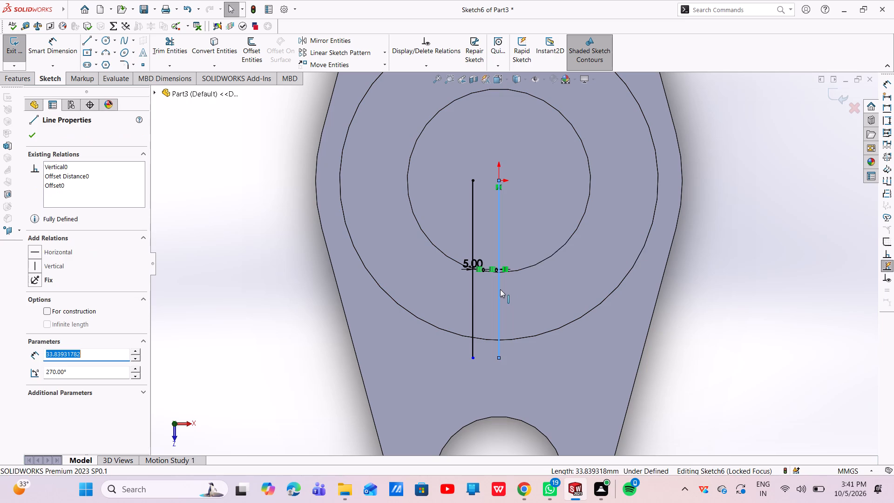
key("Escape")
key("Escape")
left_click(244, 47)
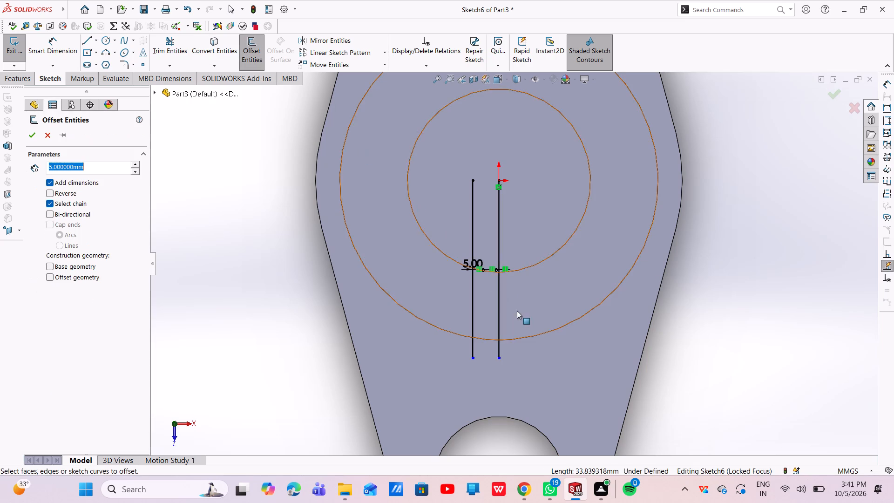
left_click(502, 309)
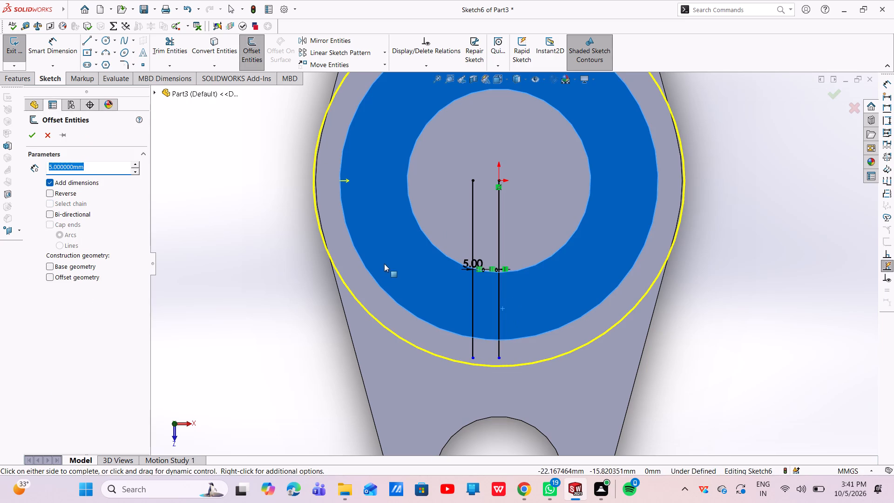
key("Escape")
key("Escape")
Offset the middle vertical line by 5 mm in the reverse direction, toward positive X, with the dimension added.
left_click(251, 45)
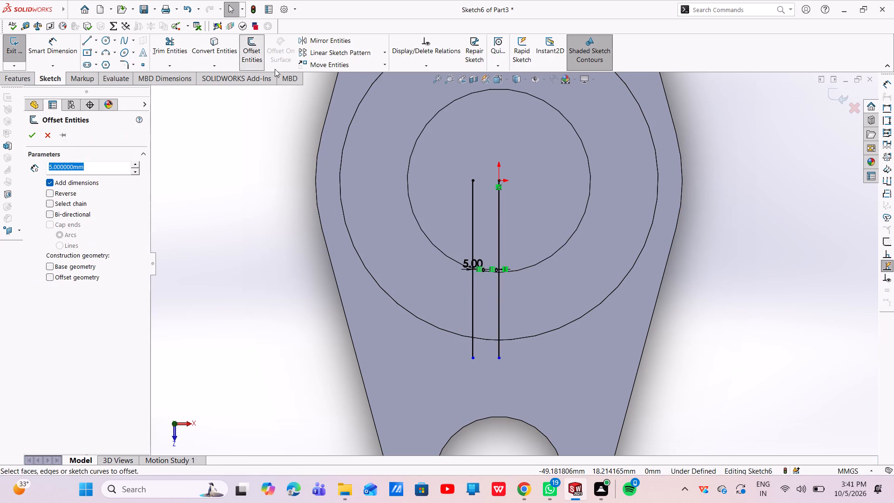
left_click(498, 297)
left_click(49, 187)
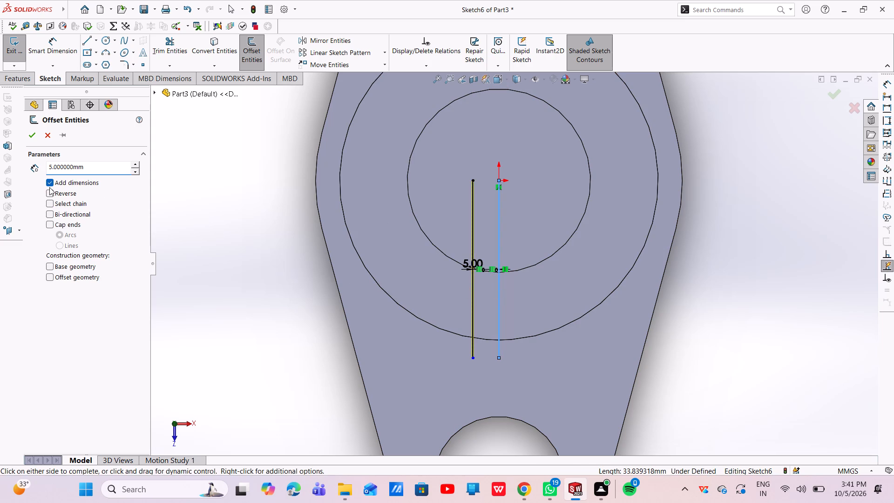
left_click(49, 191)
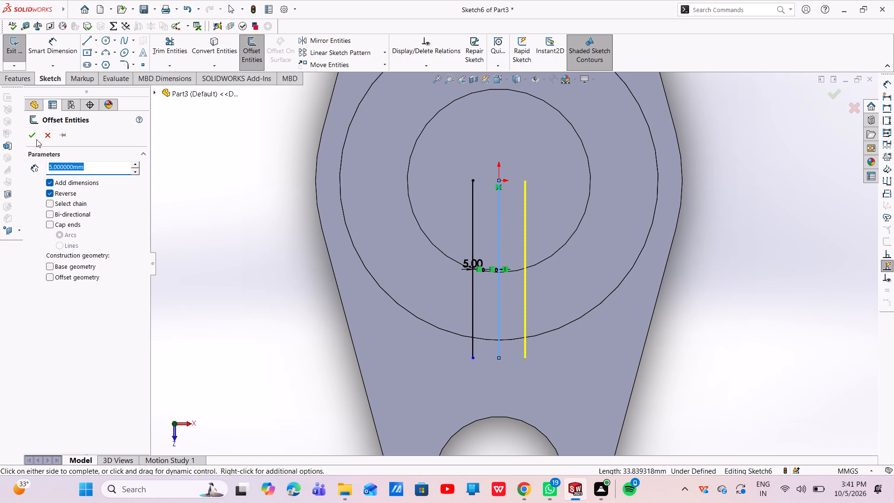
left_click(32, 136)
key("Escape")
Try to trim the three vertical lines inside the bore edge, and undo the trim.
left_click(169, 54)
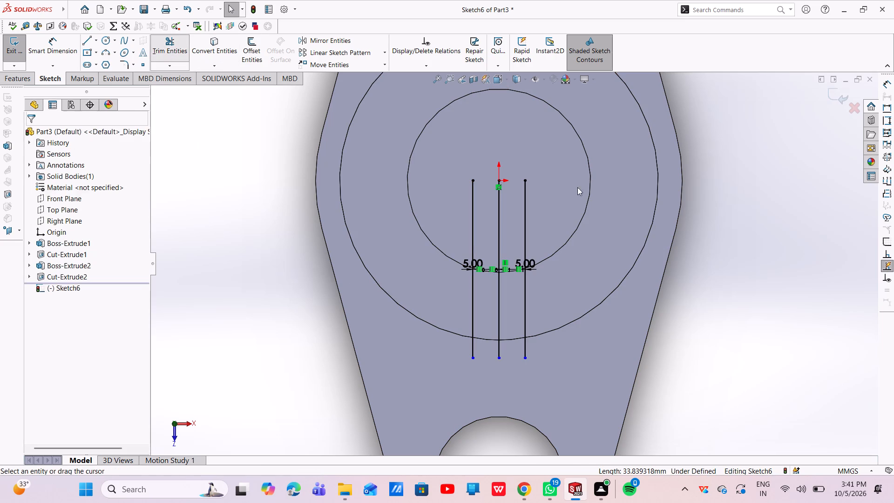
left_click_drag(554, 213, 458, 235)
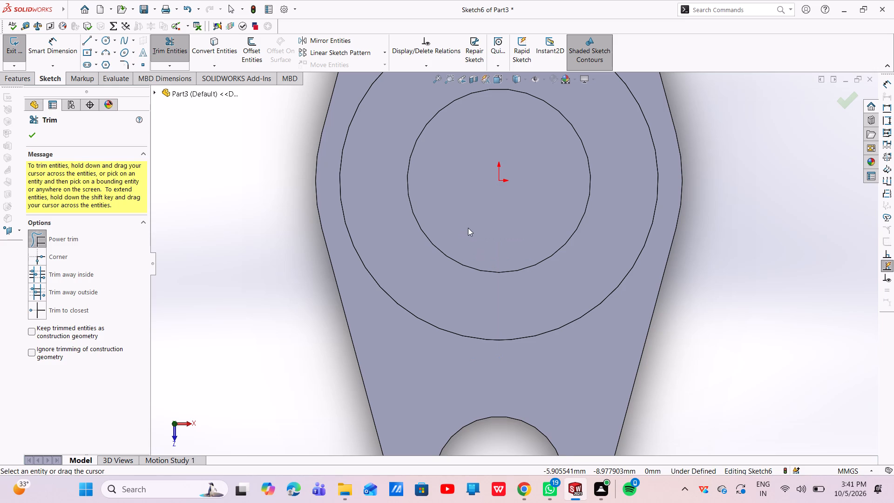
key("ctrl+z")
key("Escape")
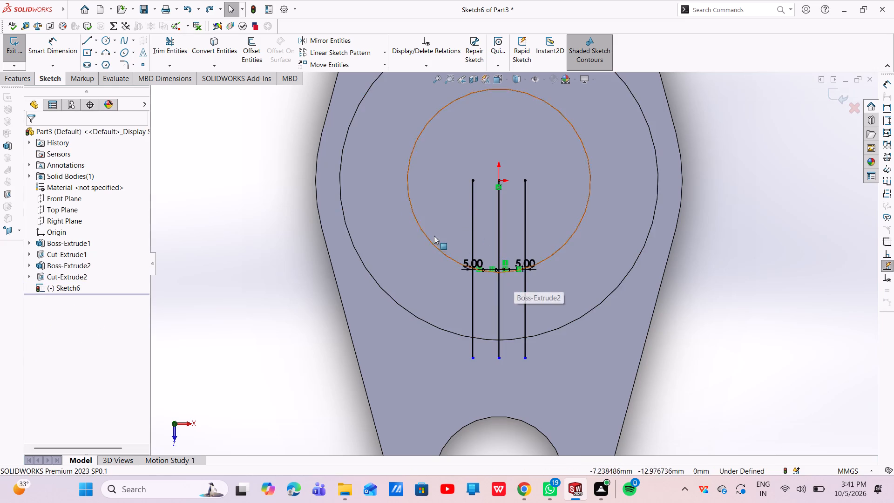
Sketch a construction circle of 17.5 mm radius centred on the origin, matching the bore edge.
left_click(108, 41)
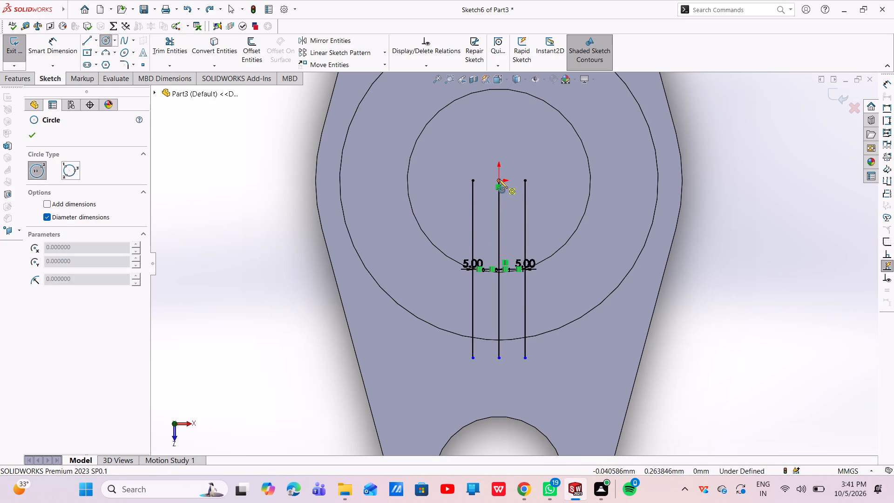
left_click(499, 179)
left_click(587, 206)
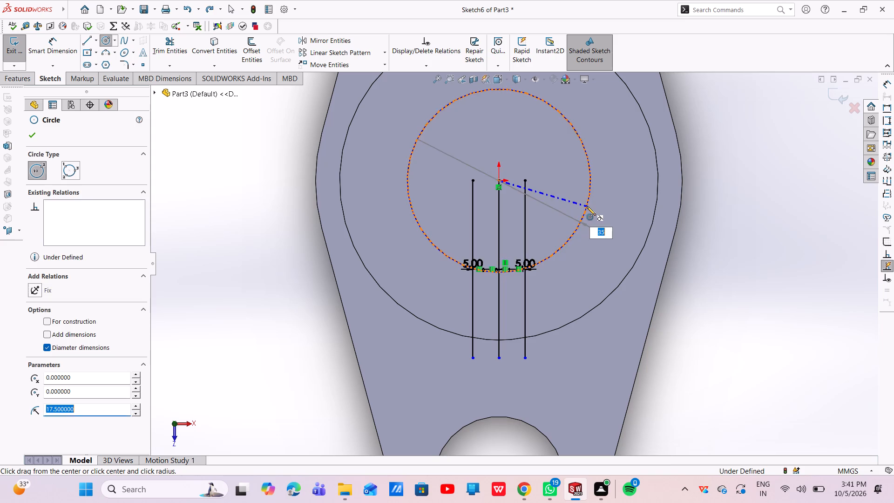
left_click(48, 316)
left_click(48, 321)
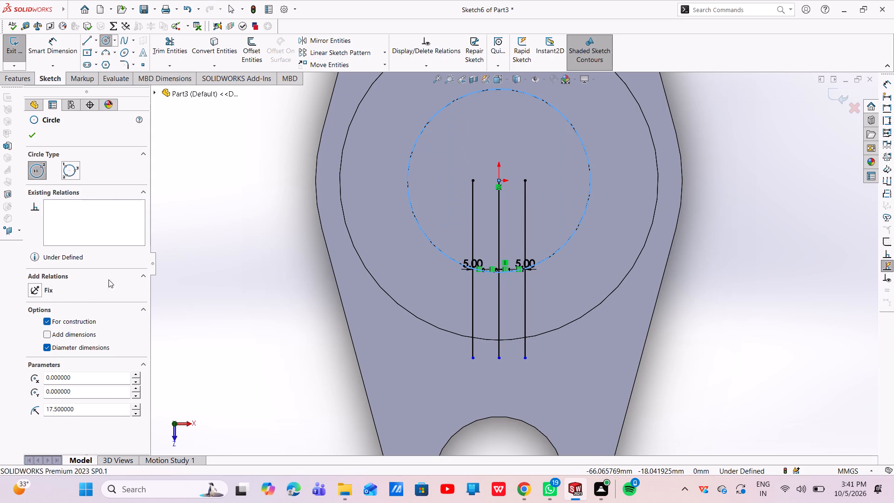
left_click(34, 135)
key("Escape")
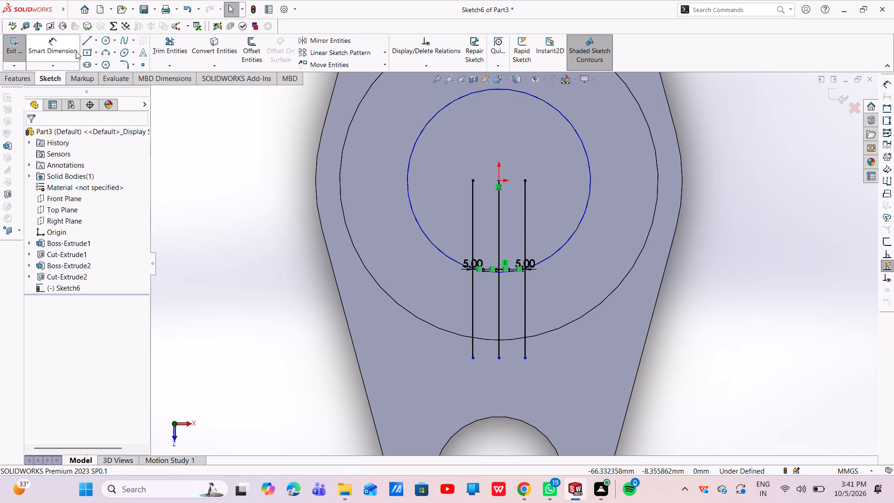
Power trim the portions of the three vertical lines that lie inside the inner construction circle.
left_click(169, 41)
left_click_drag(534, 218, 497, 232)
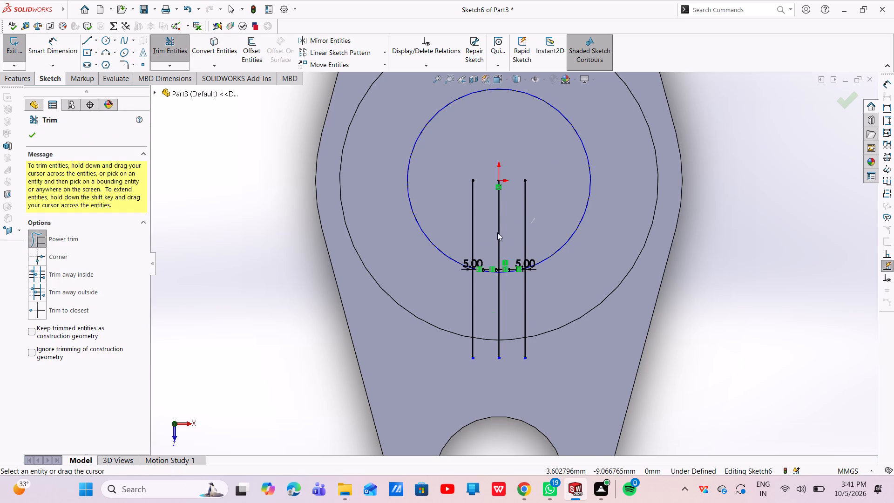
left_click_drag(497, 232, 440, 227)
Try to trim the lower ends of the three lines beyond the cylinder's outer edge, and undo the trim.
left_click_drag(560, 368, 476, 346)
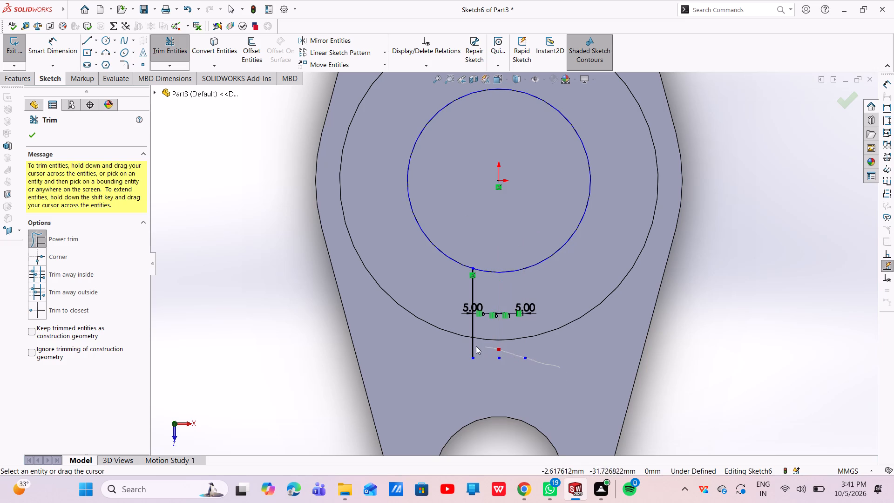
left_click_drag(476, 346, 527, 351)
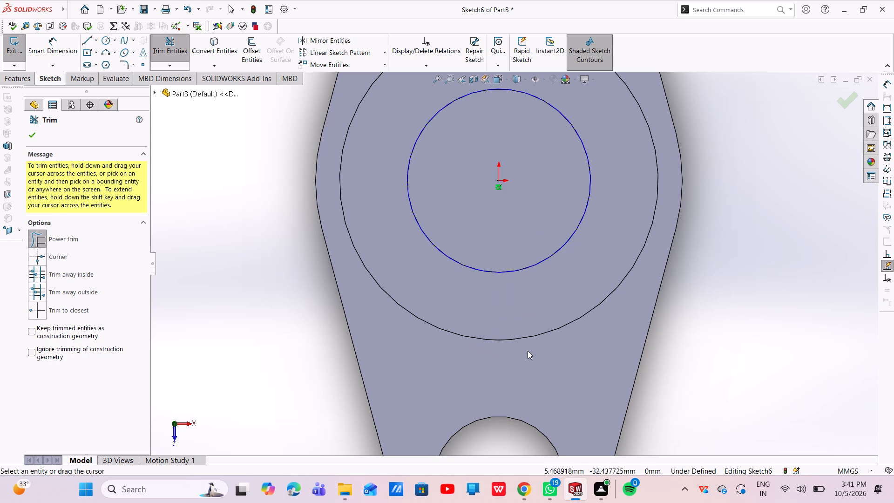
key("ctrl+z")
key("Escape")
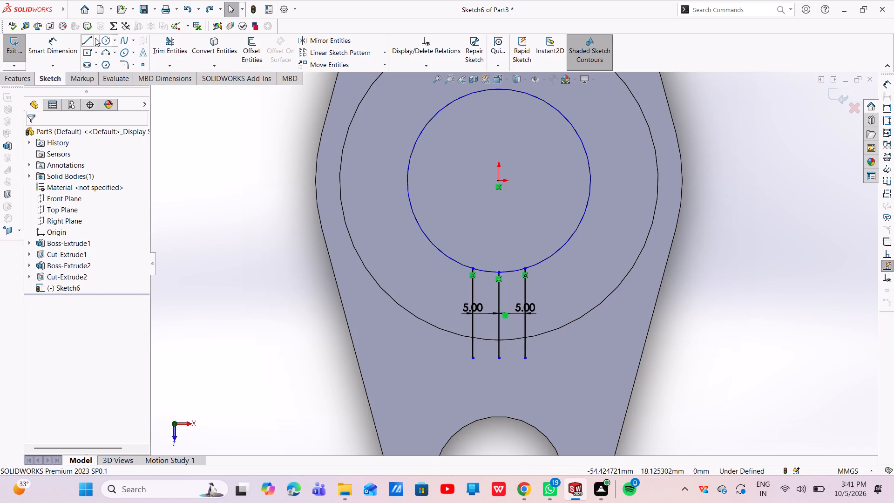
Sketch a circle about 60.8 mm in diameter from the origin near the cylinder's outer edge, and make it construction geometry.
left_click(115, 42)
left_click(104, 41)
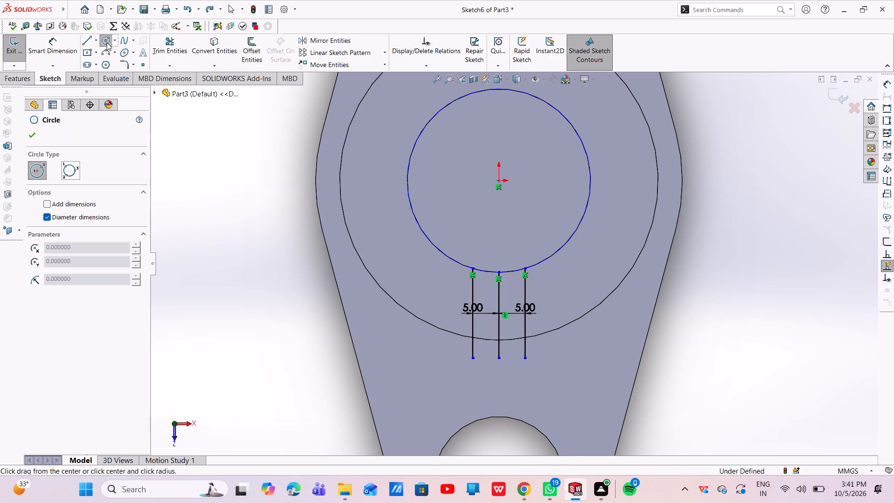
left_click(499, 181)
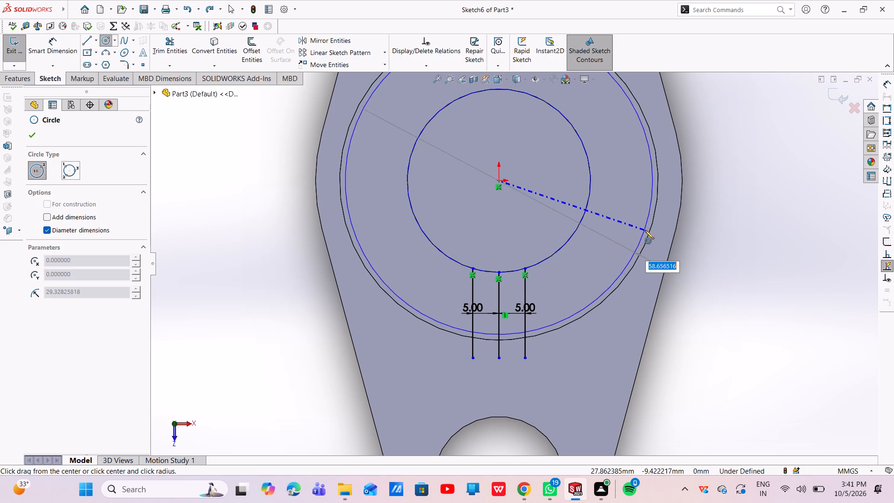
left_click(648, 234)
key("Escape")
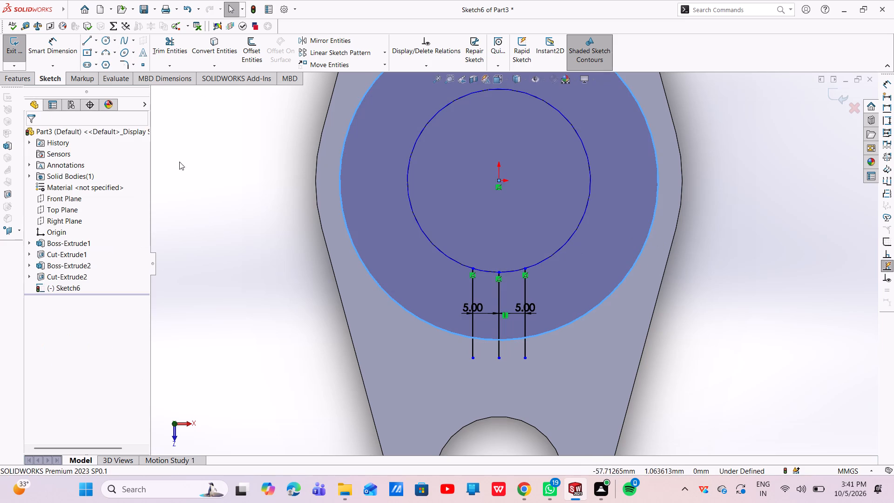
left_click(343, 206)
left_click(47, 281)
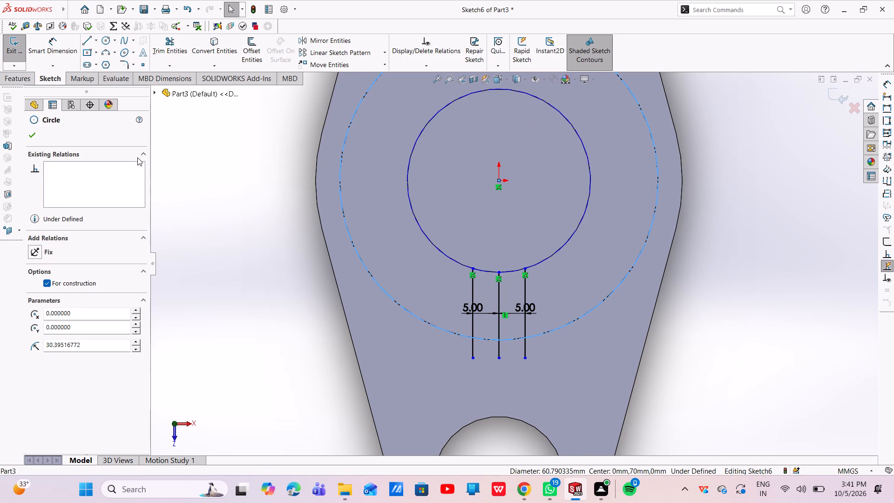
Power trim the ends of the three vertical lines that extend past the outer construction circle.
left_click(173, 48)
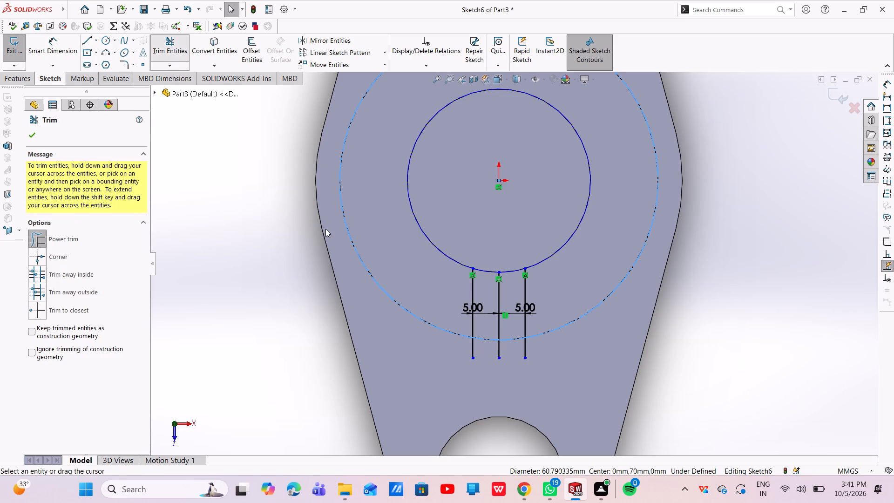
left_click_drag(564, 350, 465, 352)
key("Escape")
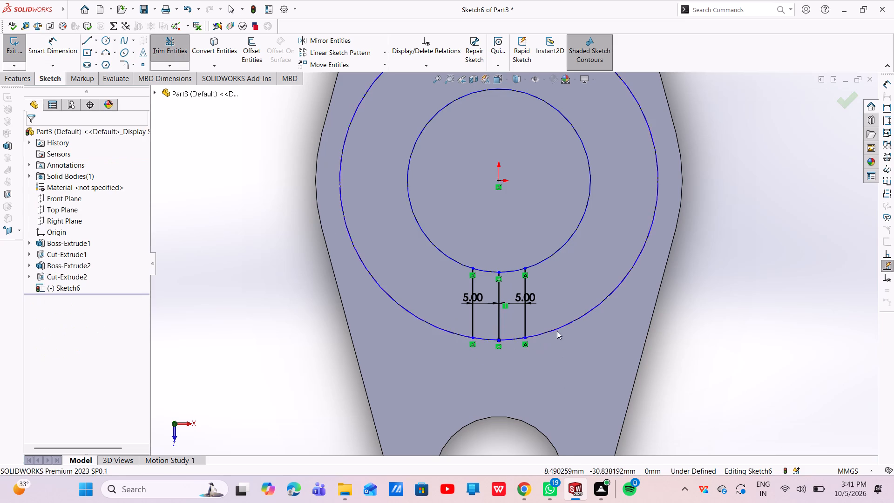
Delete the middle vertical line between the two offset lines.
left_click(501, 309)
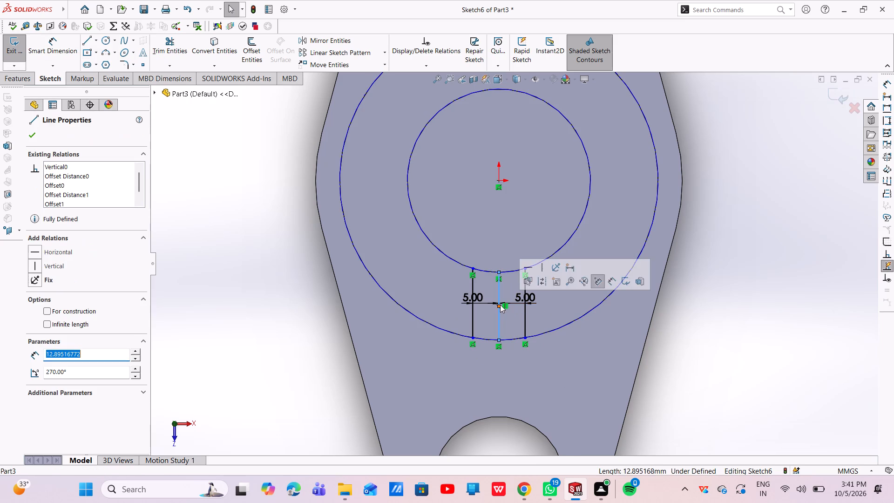
right_click(500, 305)
left_click(522, 436)
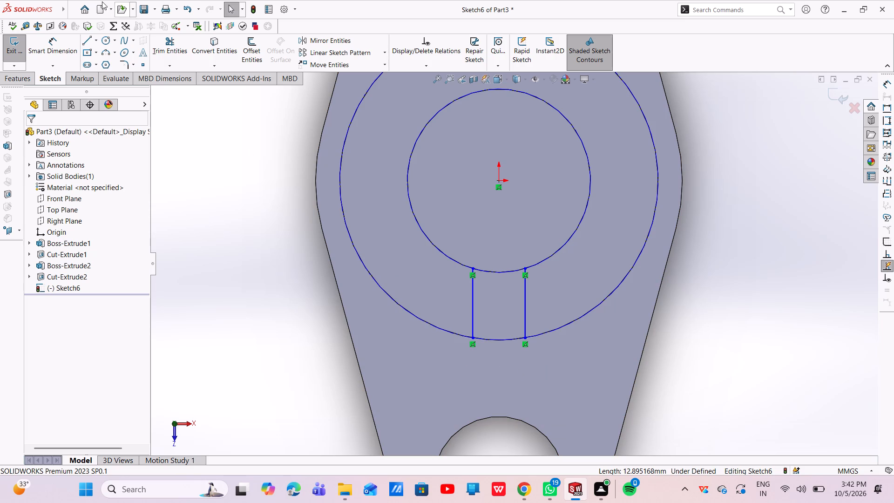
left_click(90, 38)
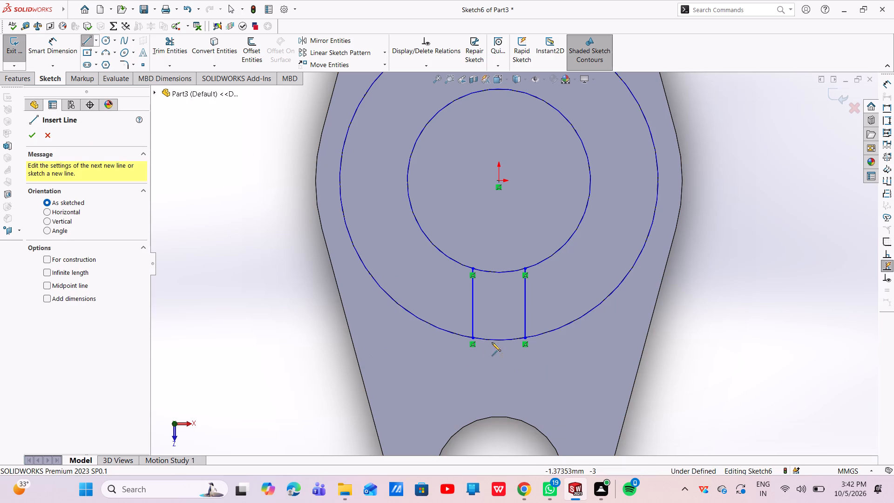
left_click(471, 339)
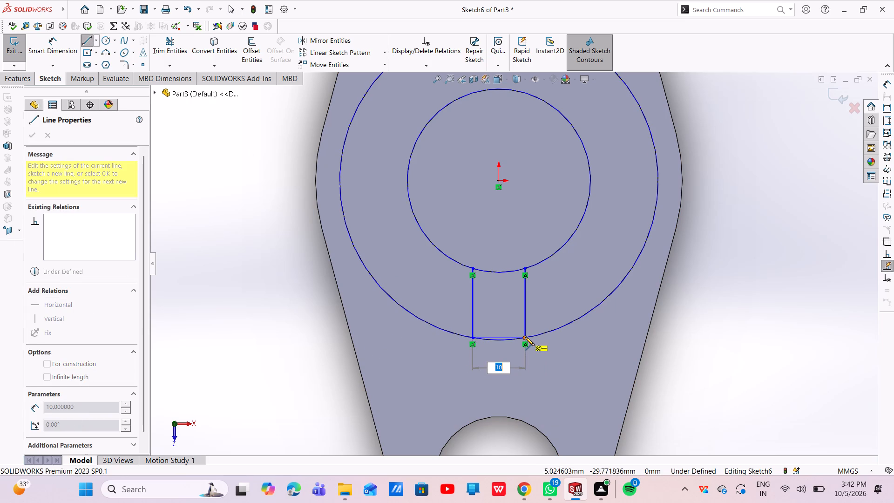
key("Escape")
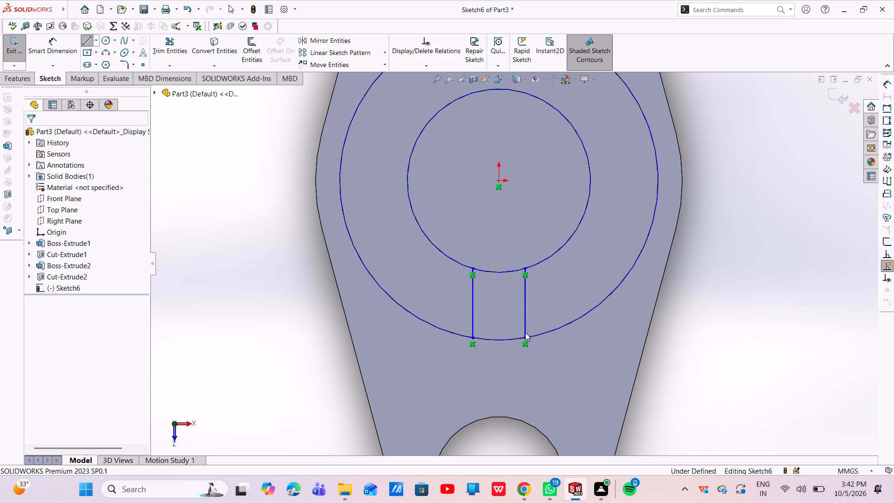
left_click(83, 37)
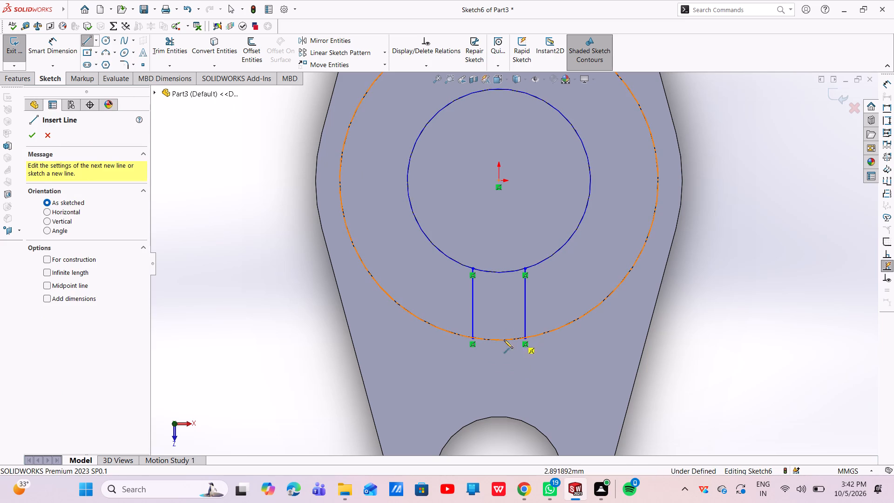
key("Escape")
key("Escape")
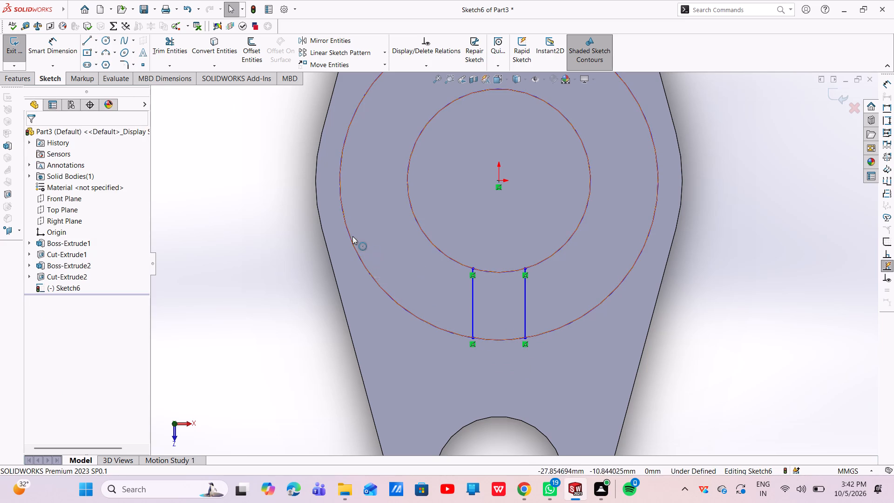
Make the outer construction circle regular geometry and power trim it down to the short arc joining the two slot lines' outer ends.
left_click(346, 232)
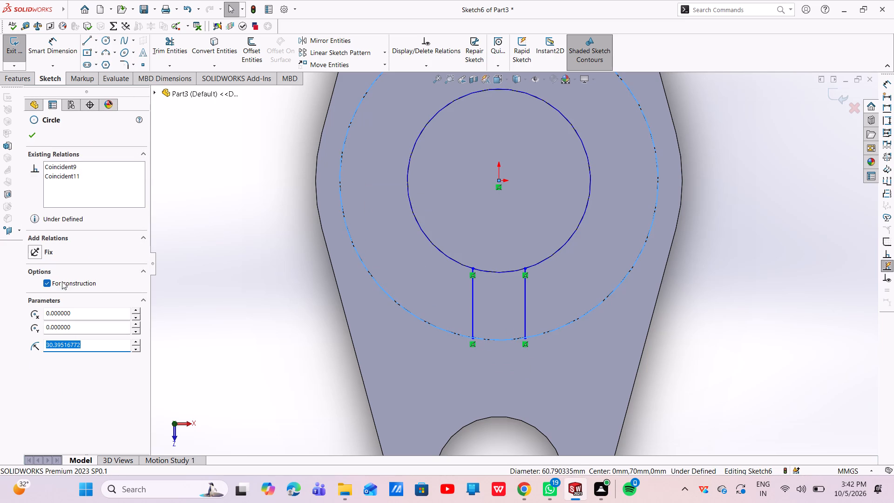
left_click(48, 280)
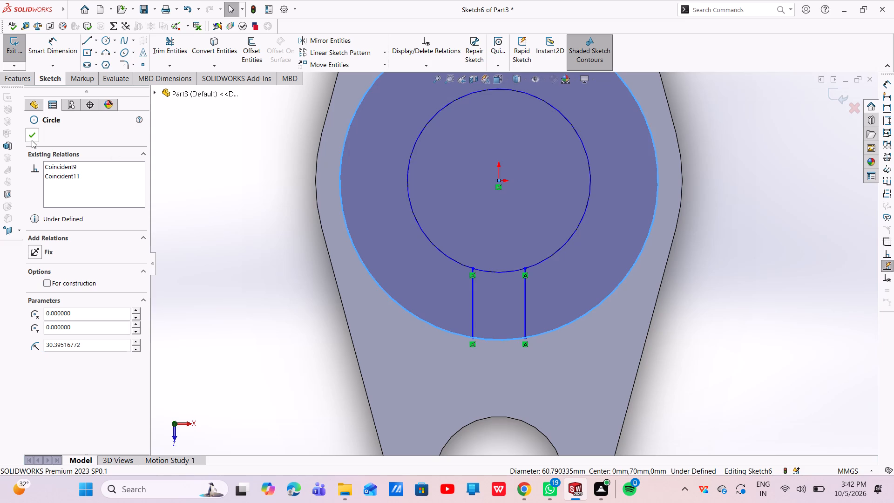
left_click(32, 136)
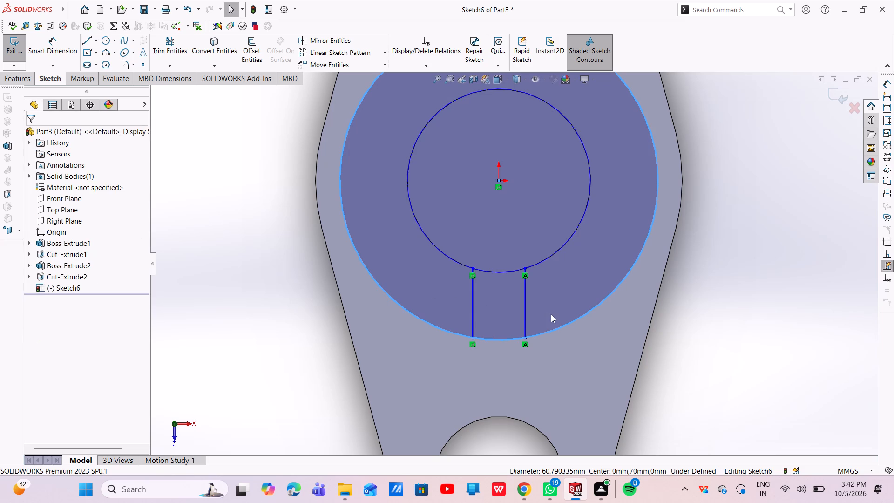
key("Escape")
key("Escape")
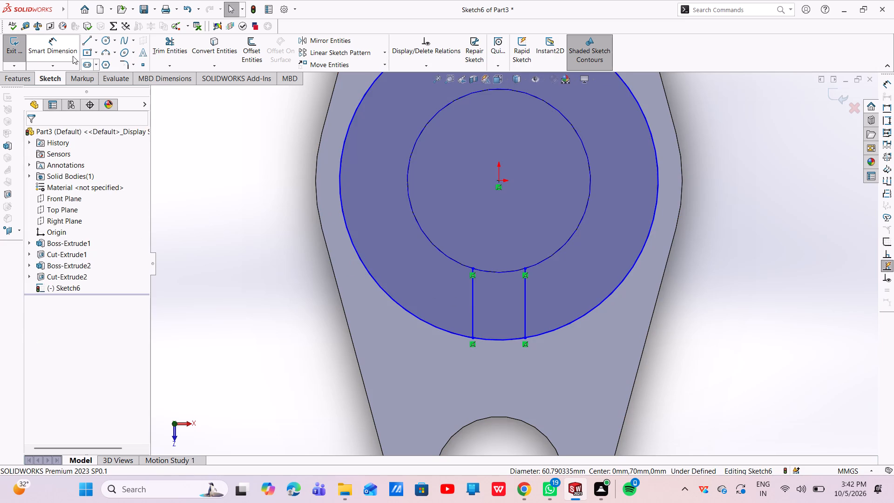
left_click(179, 45)
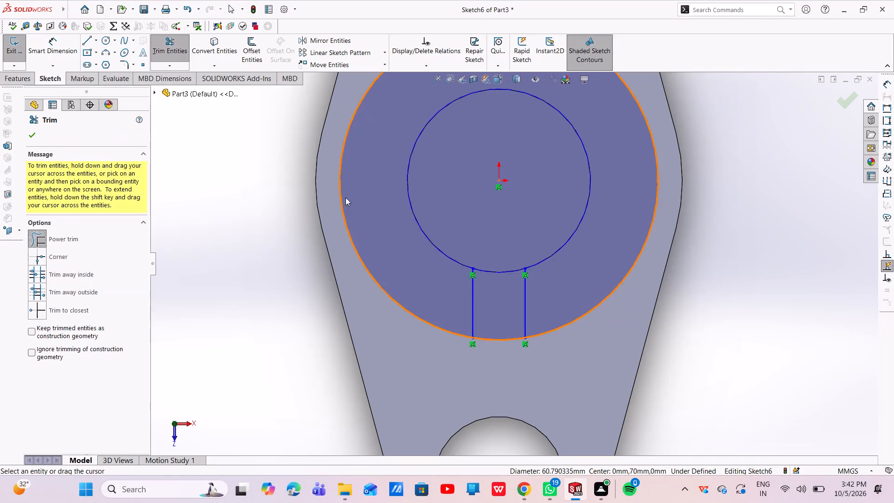
left_click_drag(336, 210, 354, 182)
left_click_drag(640, 301, 632, 272)
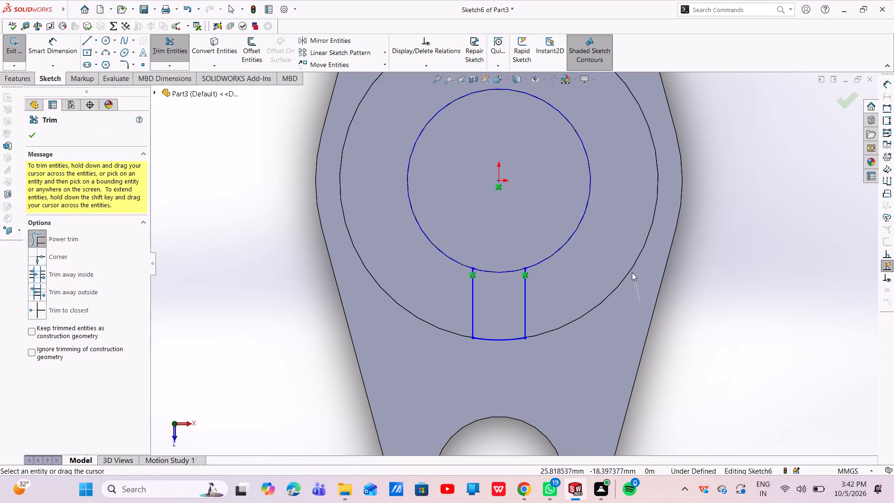
left_click_drag(632, 272, 627, 248)
key("Escape")
key("Escape")
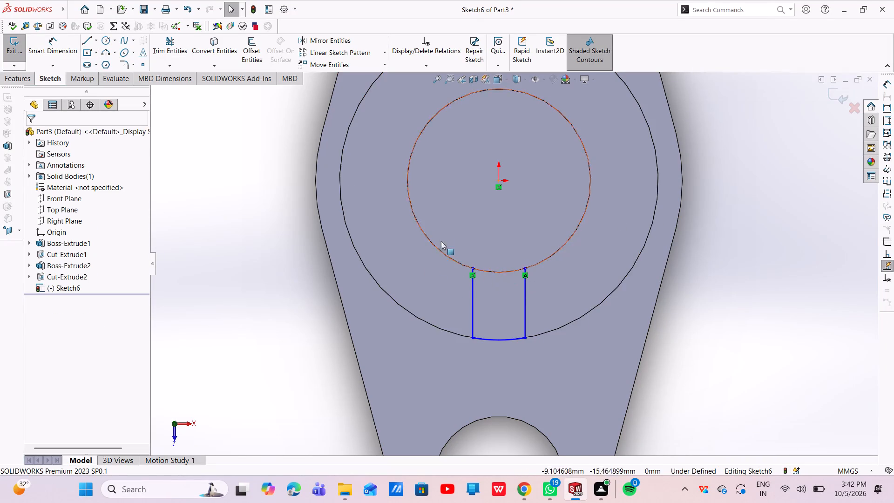
Make the 35 mm inner construction circle regular geometry and power trim it to the arc between the two slot lines.
left_click(406, 180)
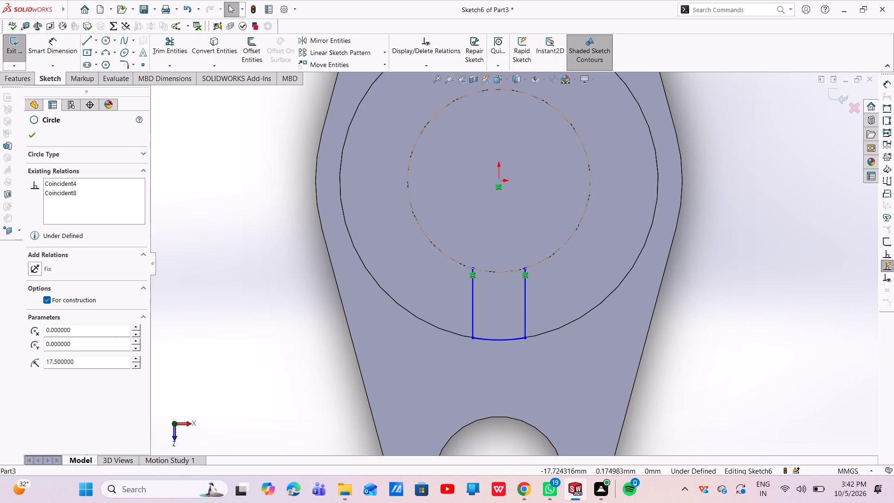
left_click(50, 281)
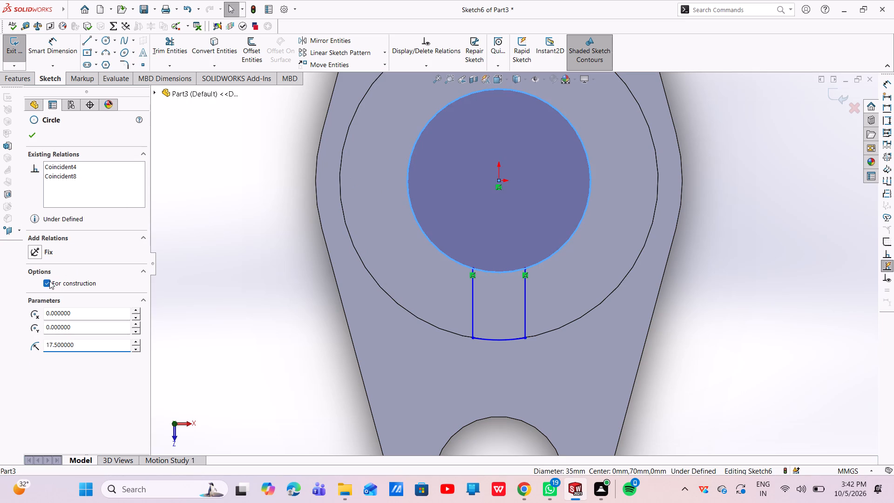
left_click(35, 137)
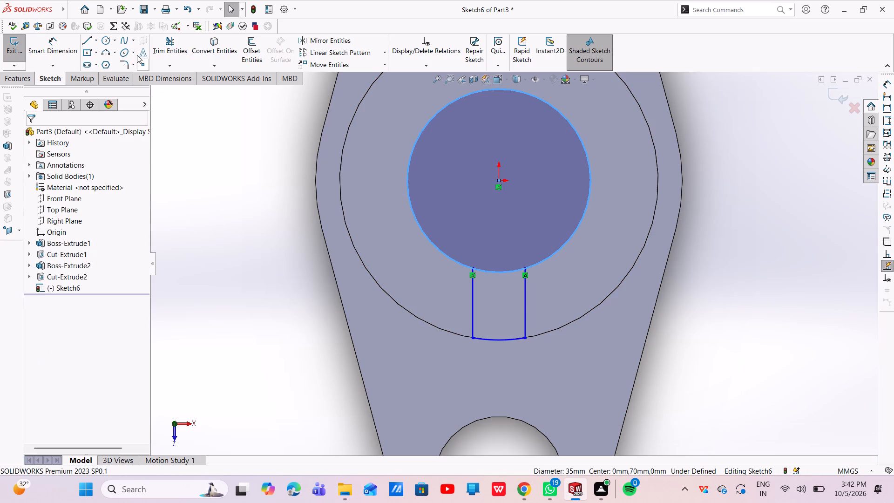
left_click(167, 44)
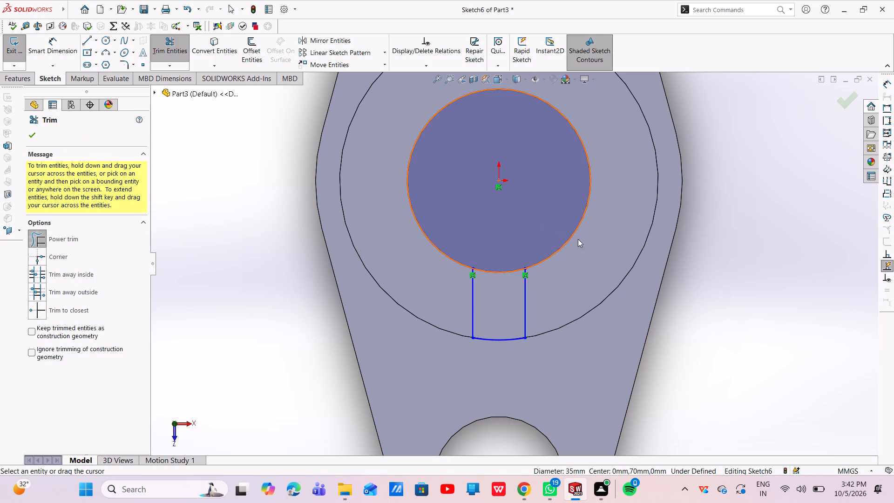
left_click_drag(585, 245, 567, 197)
left_click_drag(606, 185, 582, 169)
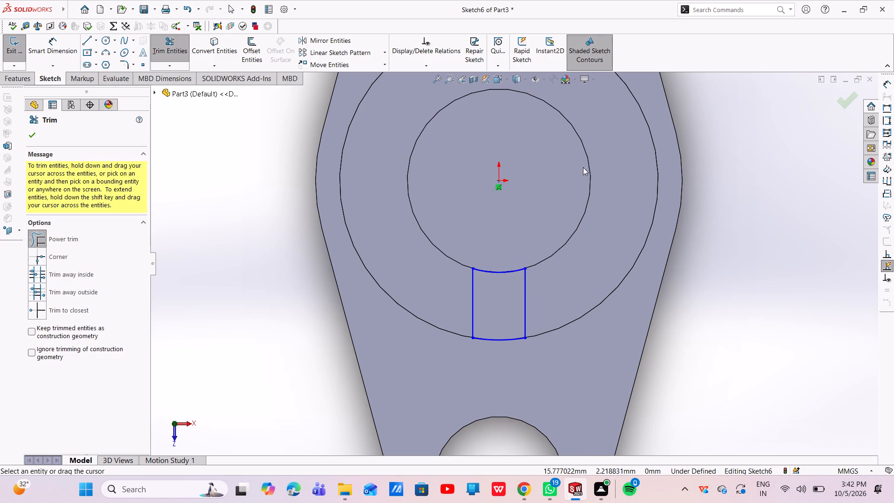
key("Escape")
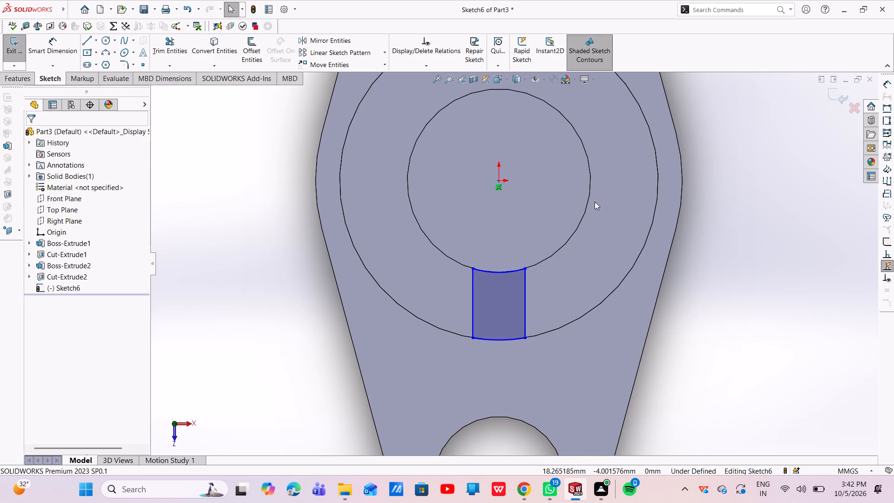
Circular-pattern the slot profile's two lines and two arcs around the origin with 4 equally spaced instances over 360 degrees.
scroll(516, 241, "up", 3)
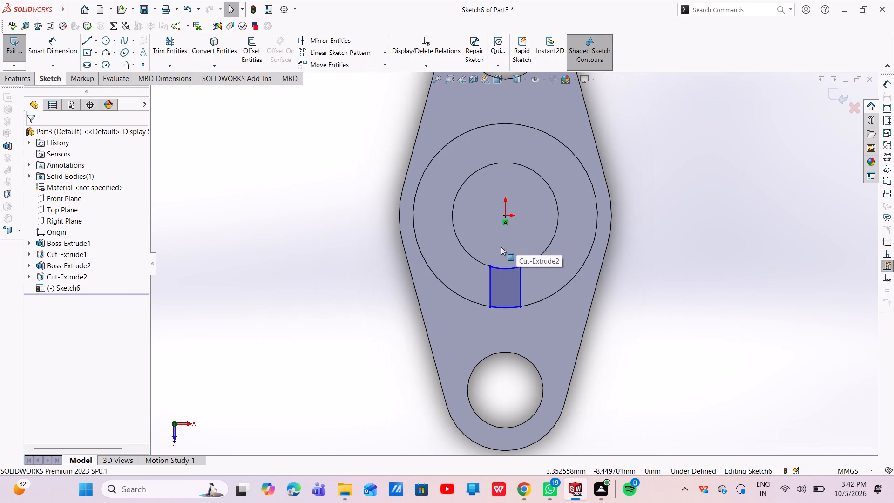
left_click(383, 54)
left_click(345, 75)
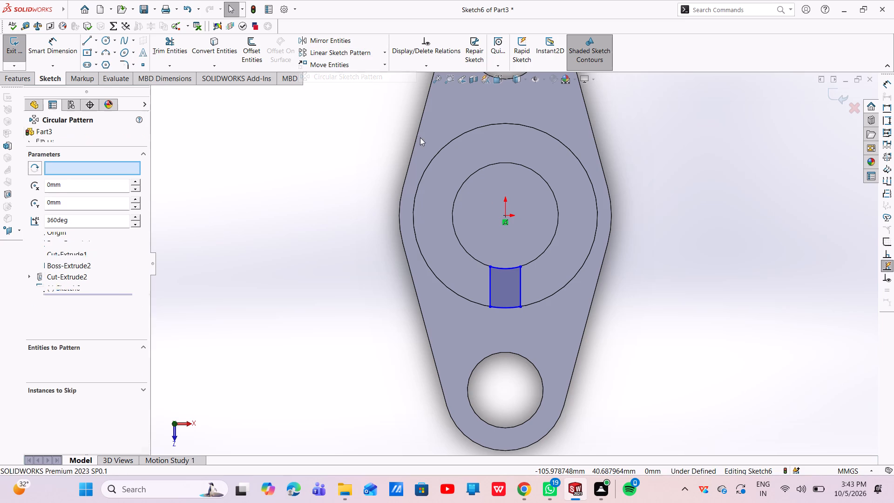
left_click(519, 295, "ctrl")
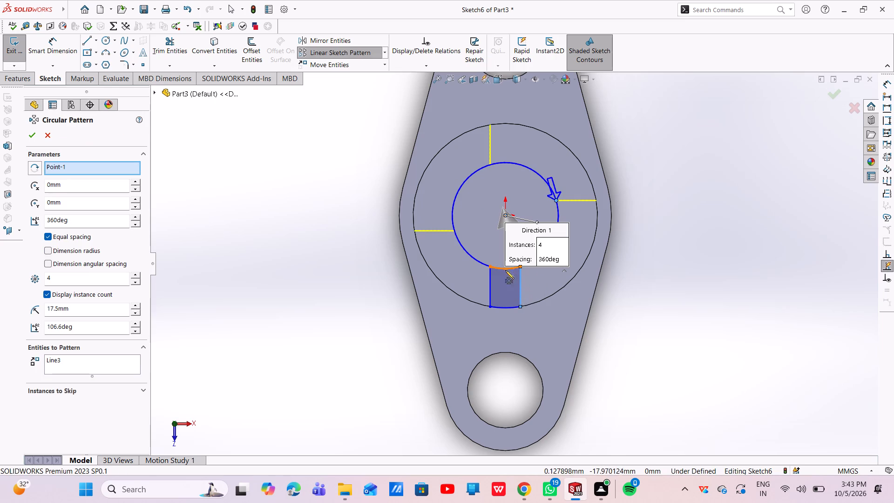
left_click(504, 269, "ctrl")
left_click(489, 292, "ctrl")
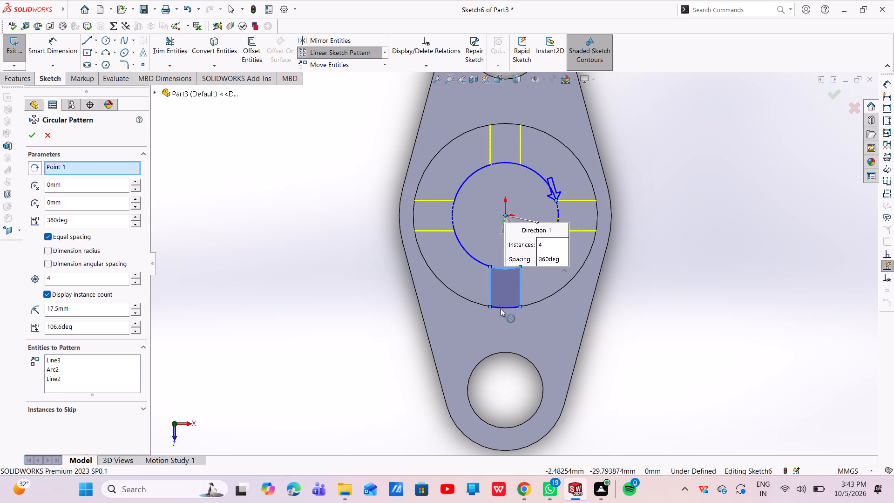
left_click(501, 307, "ctrl")
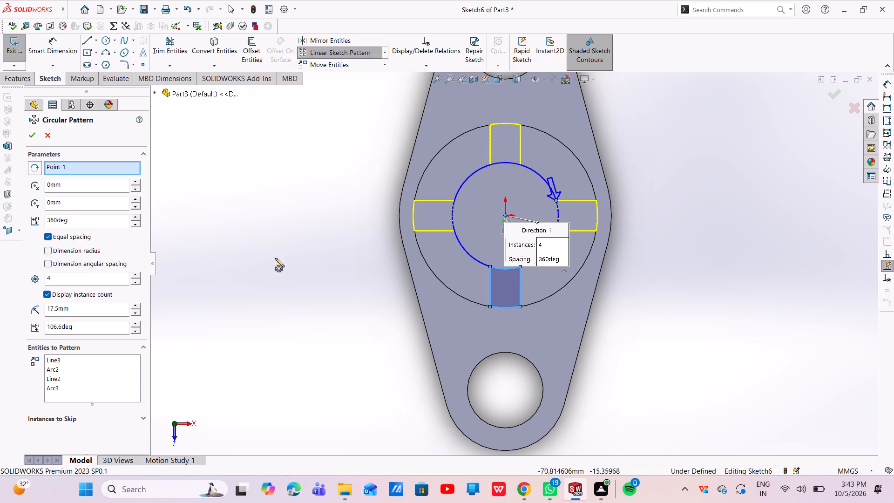
left_click(36, 136)
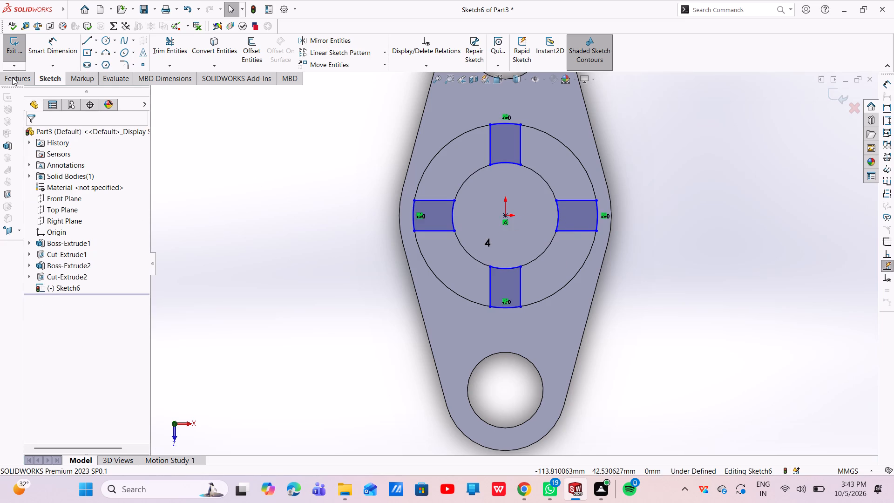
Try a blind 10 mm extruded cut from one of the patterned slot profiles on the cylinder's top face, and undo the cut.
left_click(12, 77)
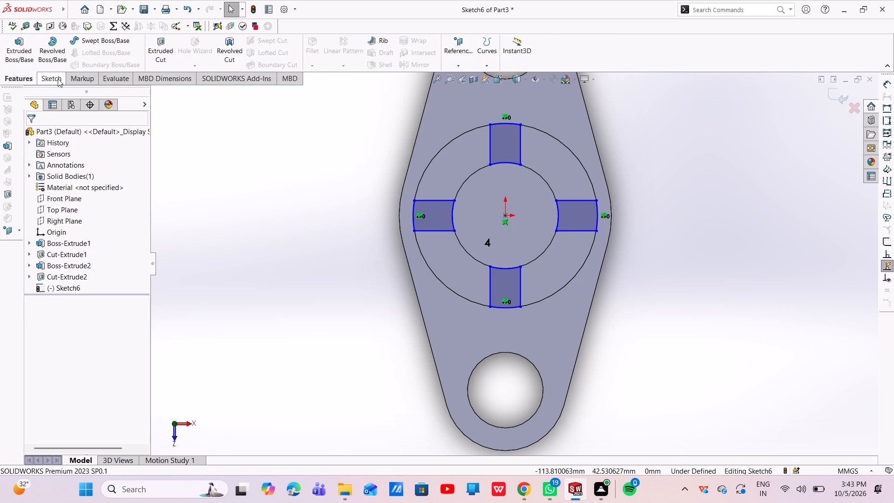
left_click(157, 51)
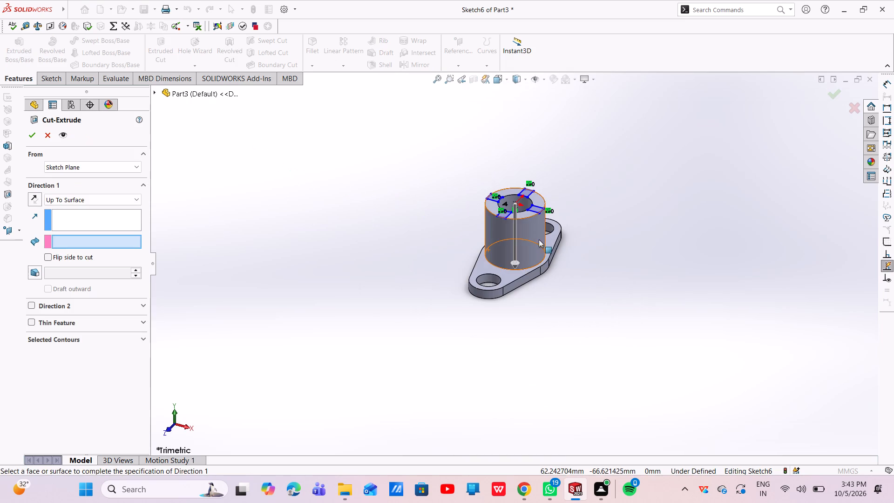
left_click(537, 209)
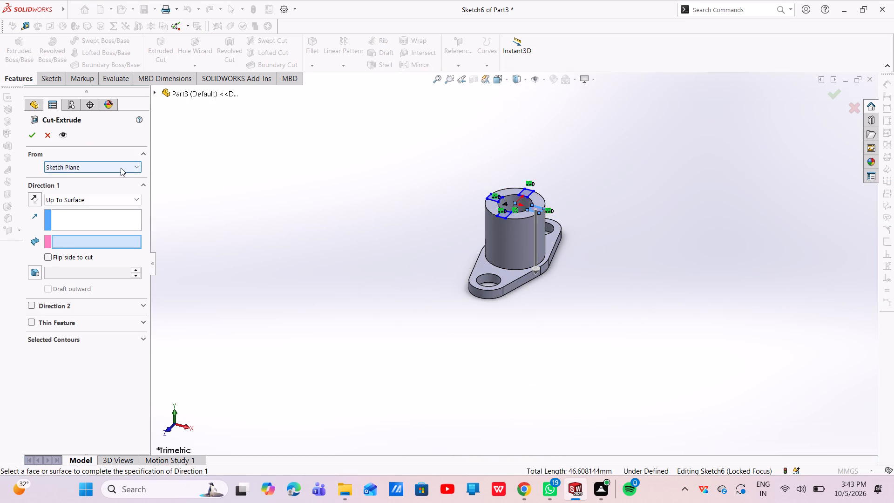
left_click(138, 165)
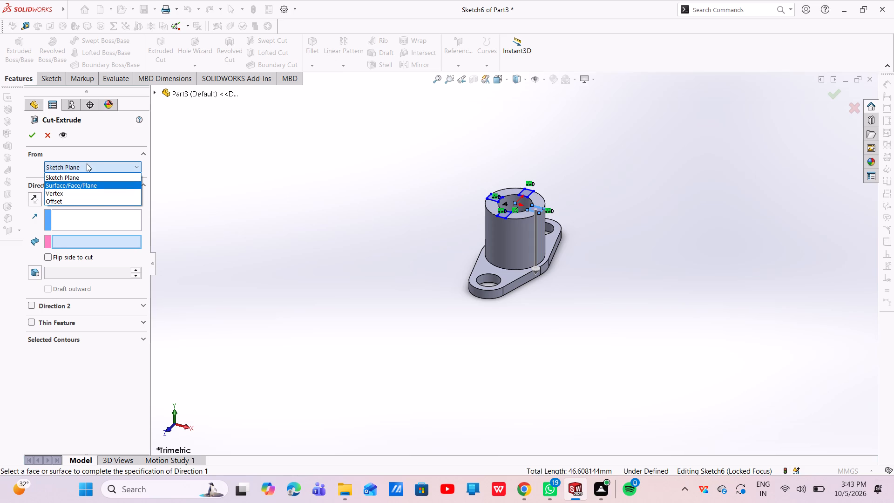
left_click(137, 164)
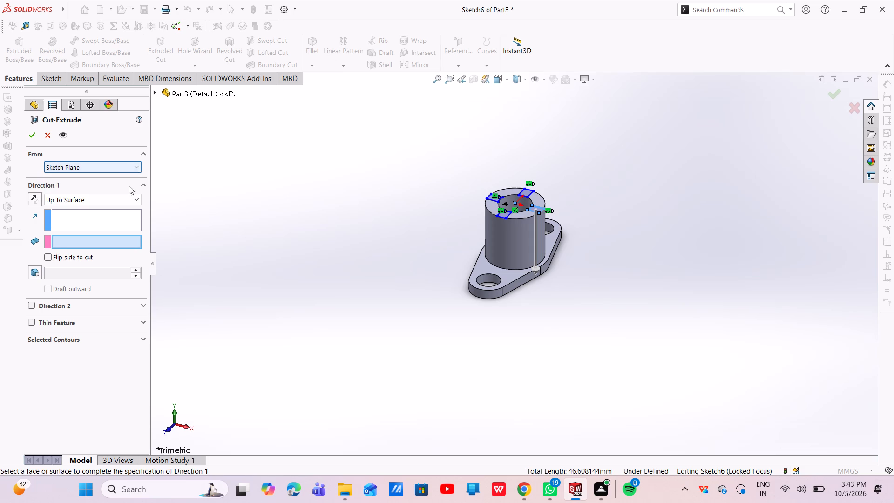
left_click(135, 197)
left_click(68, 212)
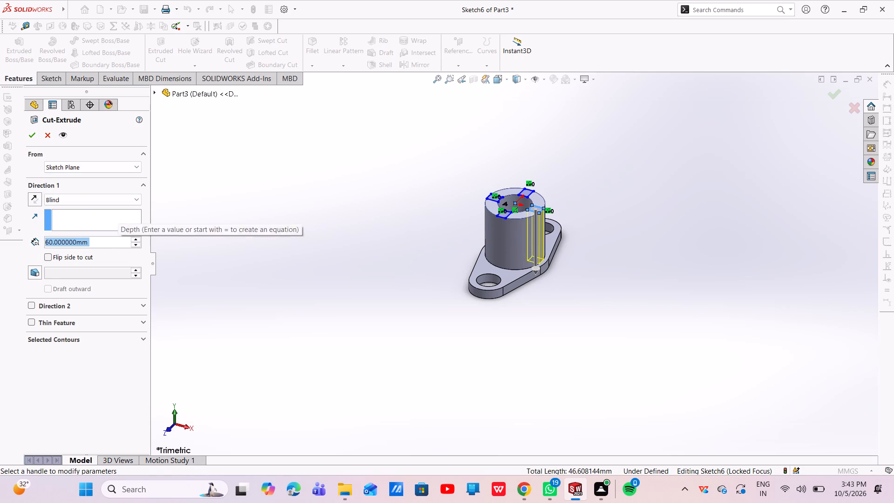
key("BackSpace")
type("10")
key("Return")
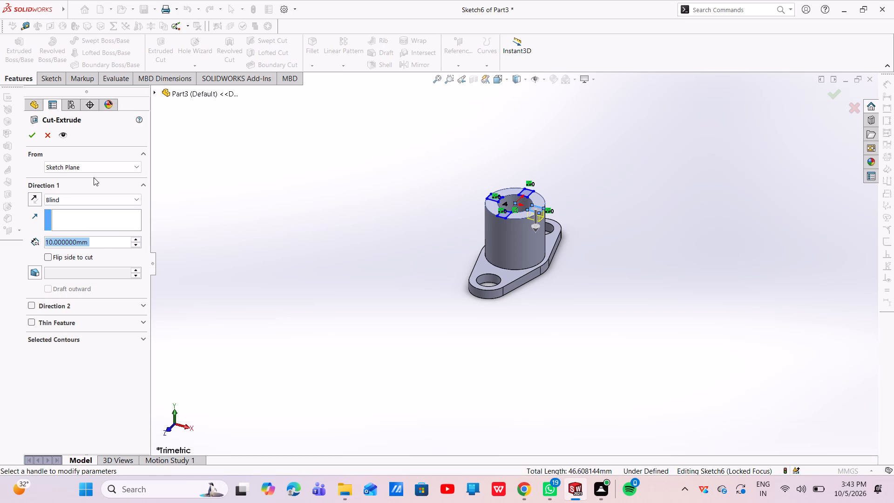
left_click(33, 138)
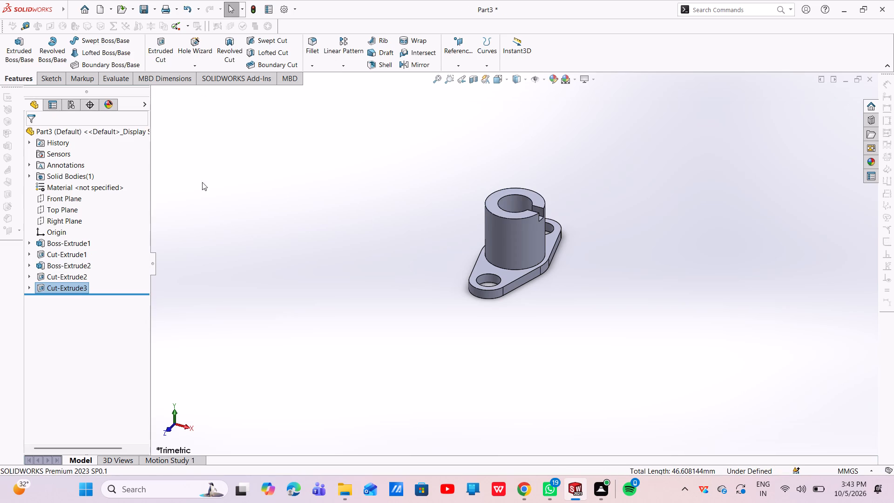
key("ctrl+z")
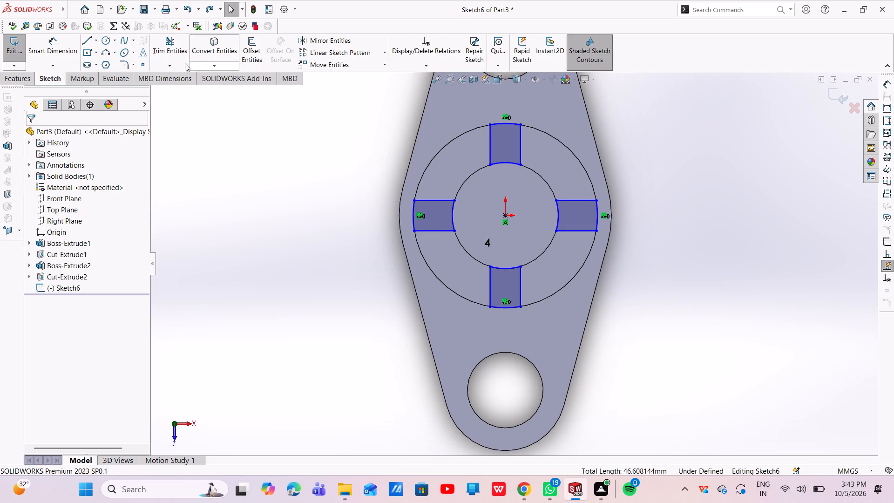
Cut all four patterned slot profiles into the cylinder's top face with a blind 10 mm extruded cut.
left_click(25, 77)
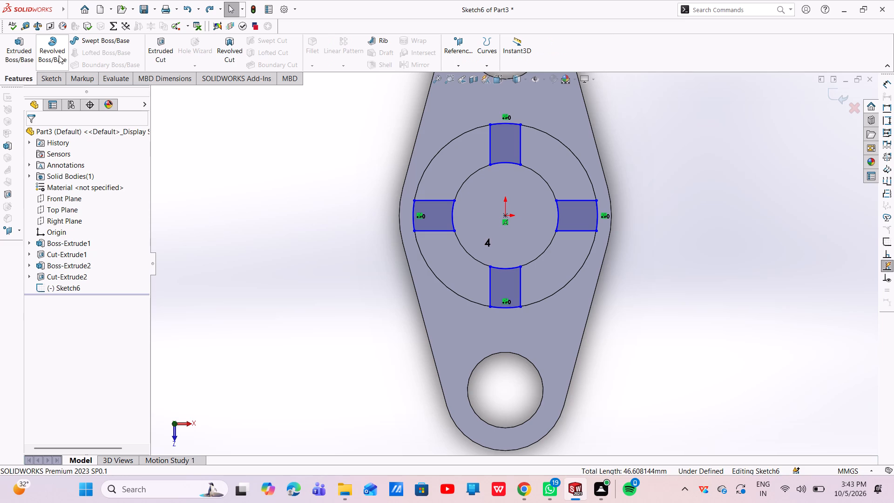
left_click(164, 55)
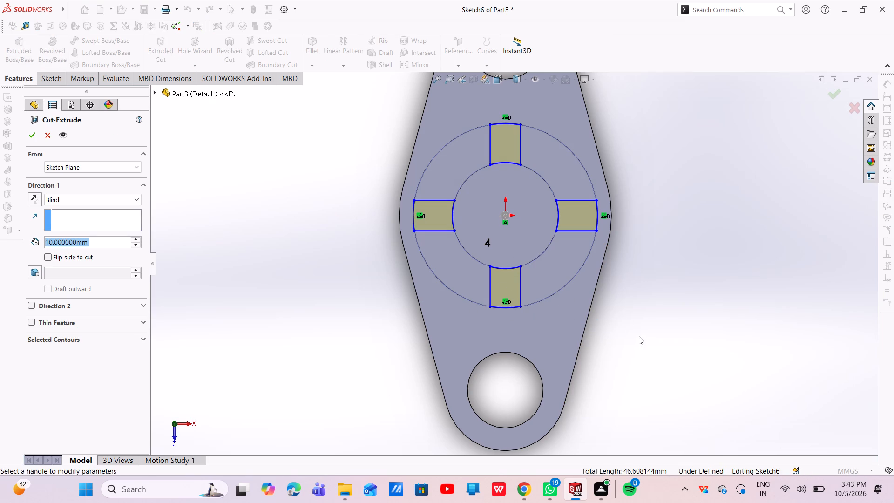
middle_click_drag(657, 320, 631, 245)
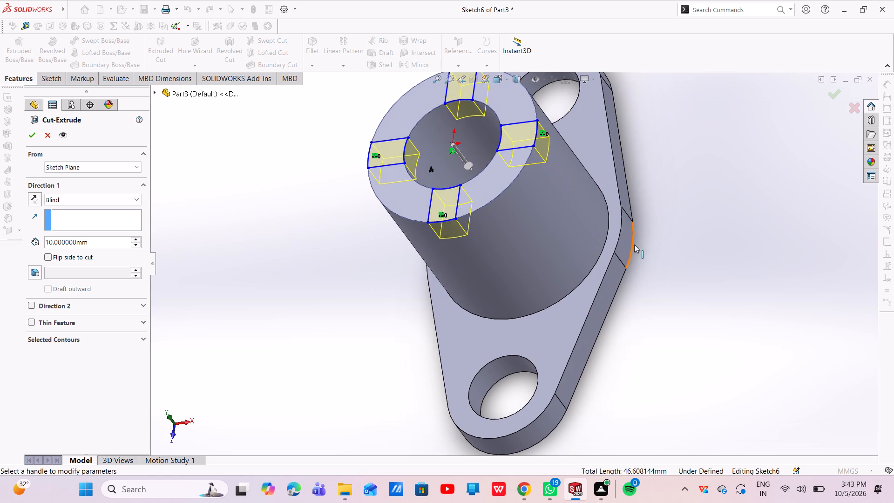
left_click(32, 141)
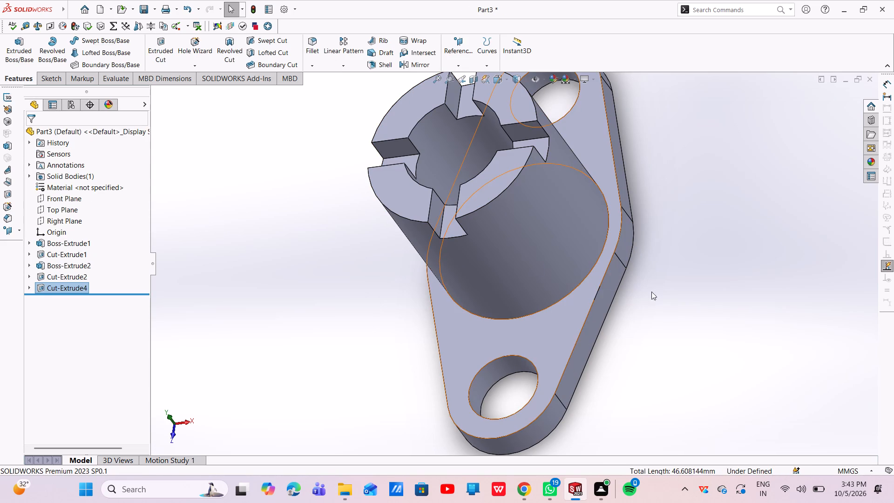
Edit the four-slot extruded cut on the cylinder's top and set its blind depth to 5 mm.
scroll(577, 261, "up", 1)
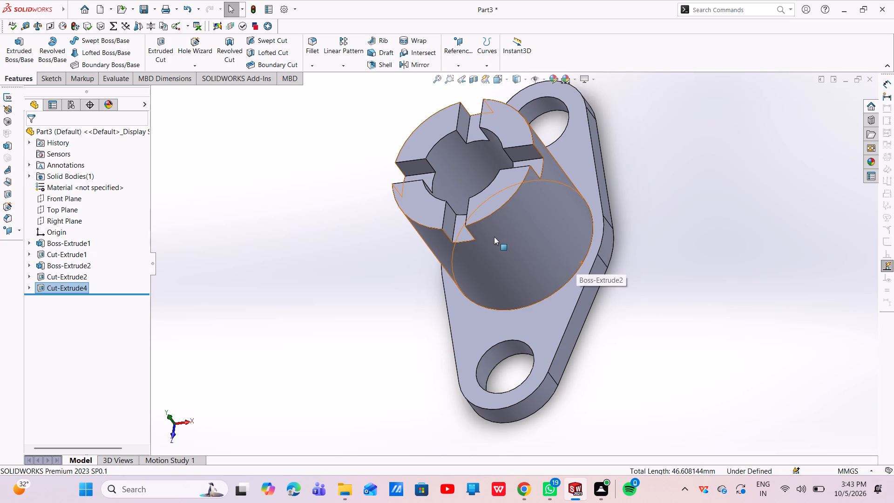
left_click(47, 292)
right_click(39, 286)
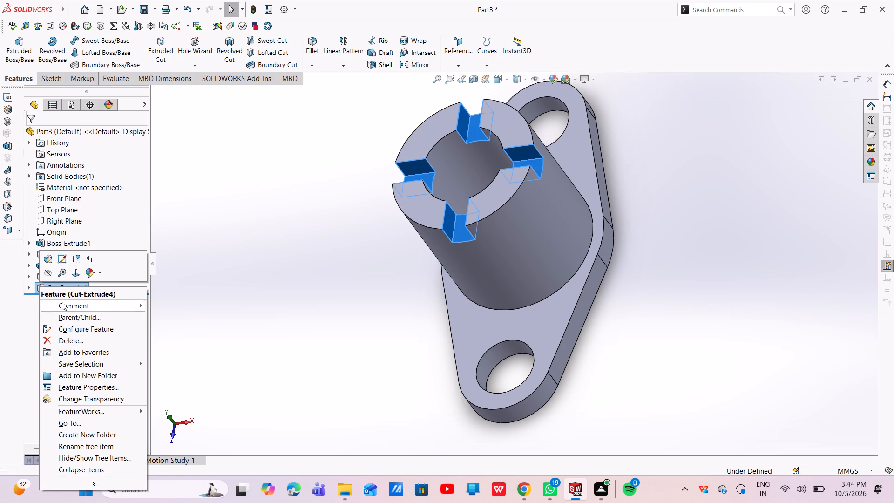
left_click(49, 261)
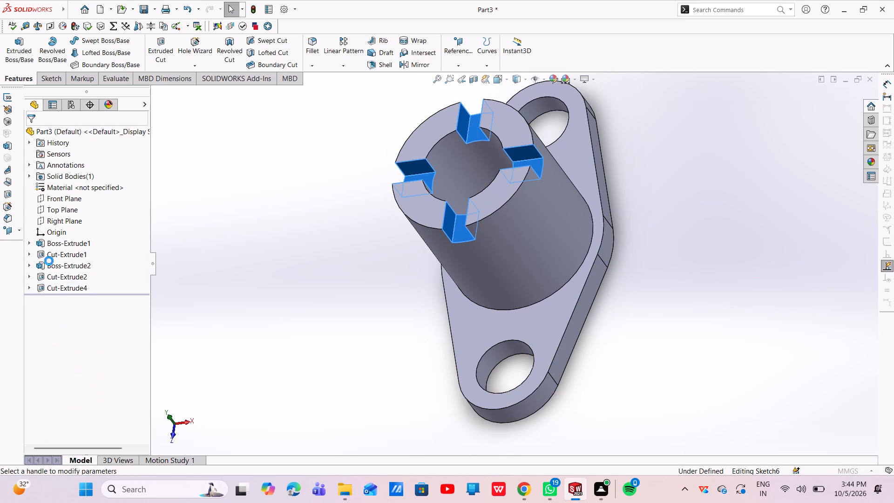
key("BackSpace")
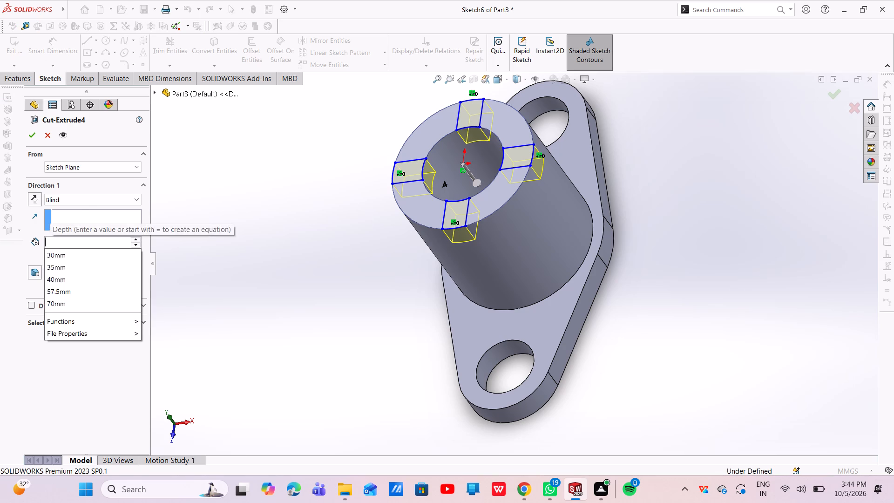
key("5")
key("Return")
left_click(30, 138)
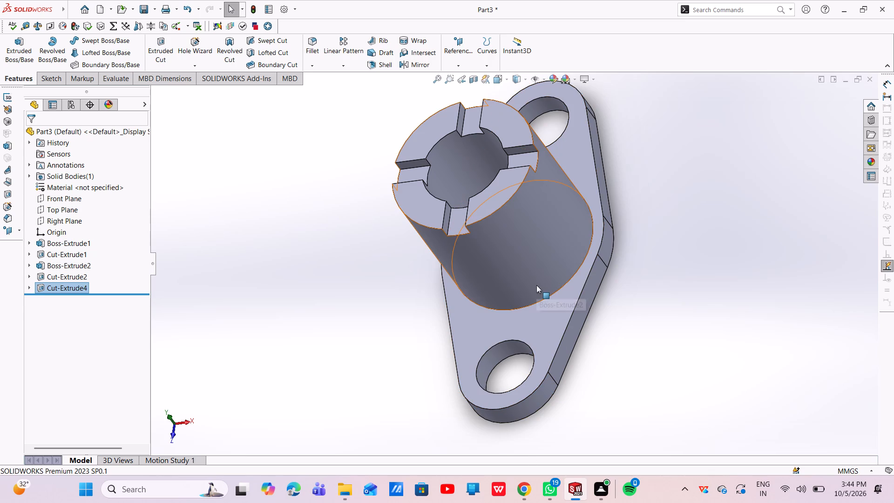
Save the part as design_3 in SOLIDWORKS Part format in the desktop's New folder.
key("ctrl+s")
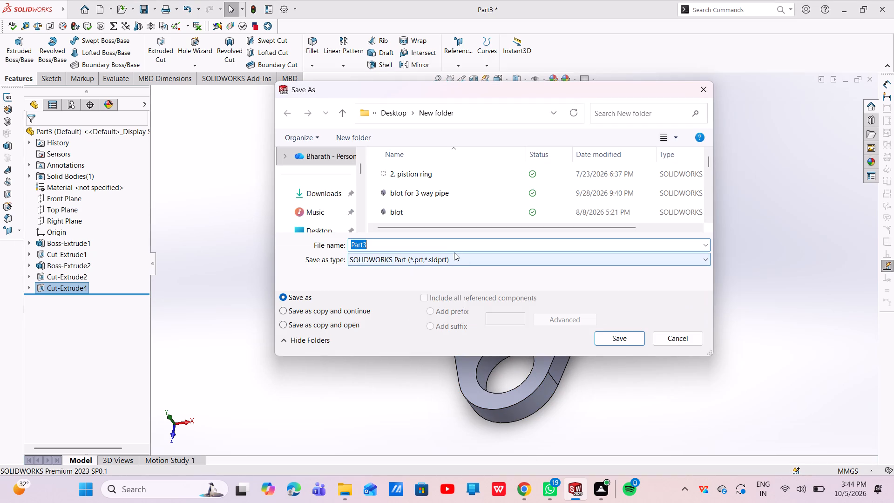
key("BackSpace")
type("de")
type("sign")
type("_3")
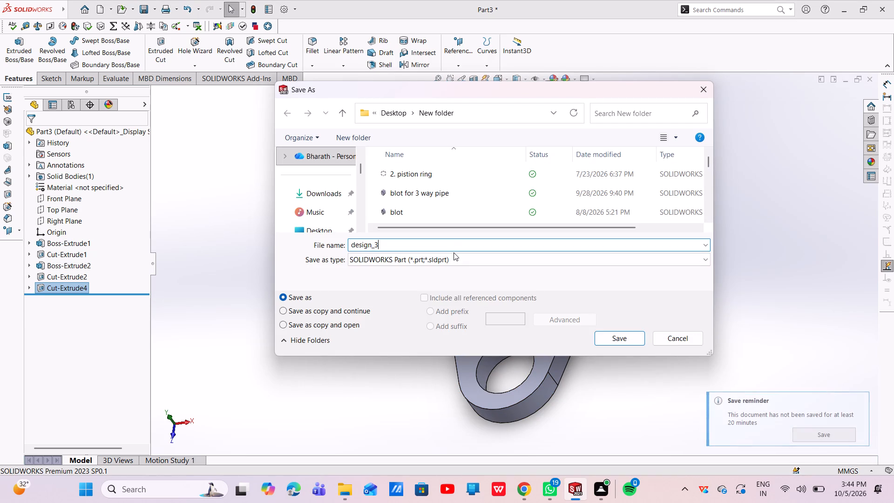
key("Return")
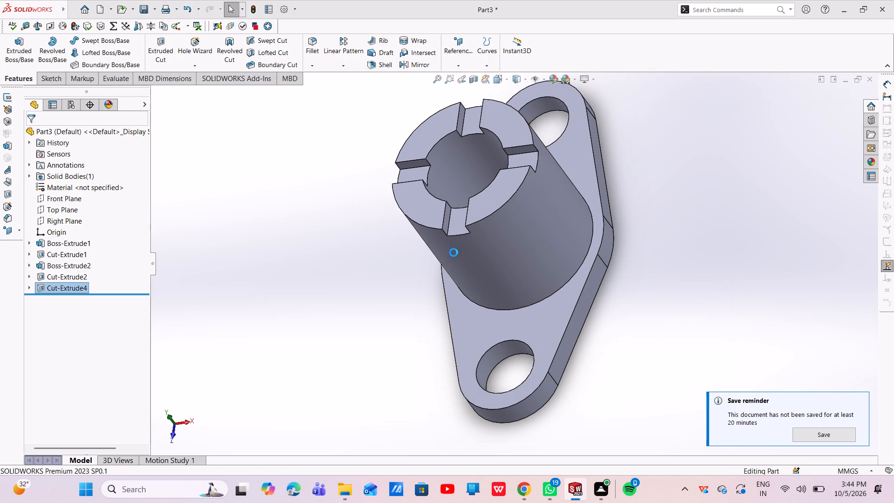
Save a copy of the part as an Adobe PDF named design_3 in the same folder.
left_click(151, 9)
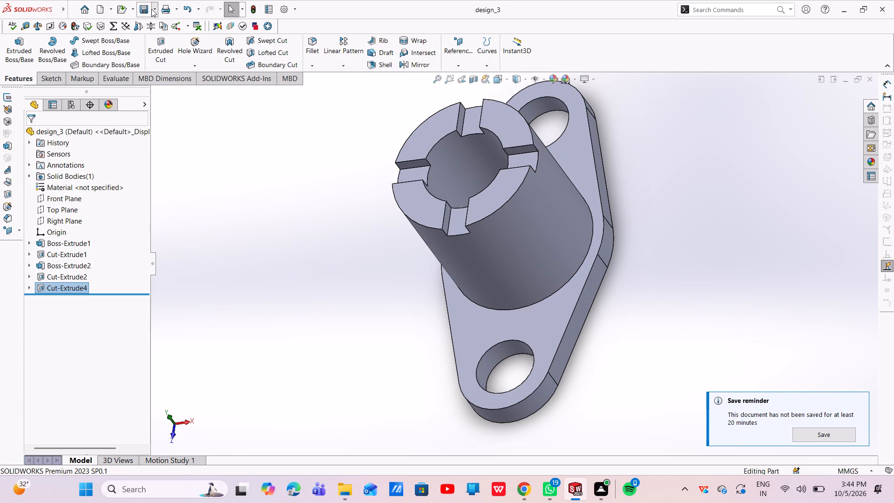
left_click(169, 34)
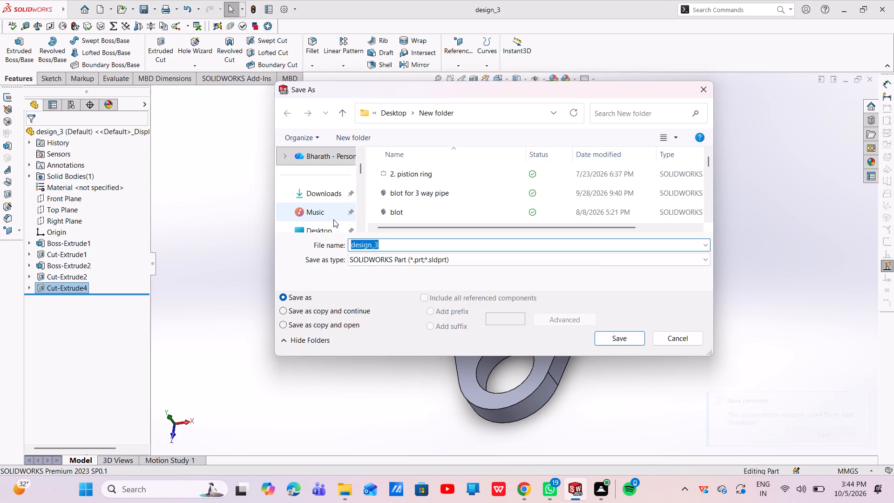
left_click(704, 261)
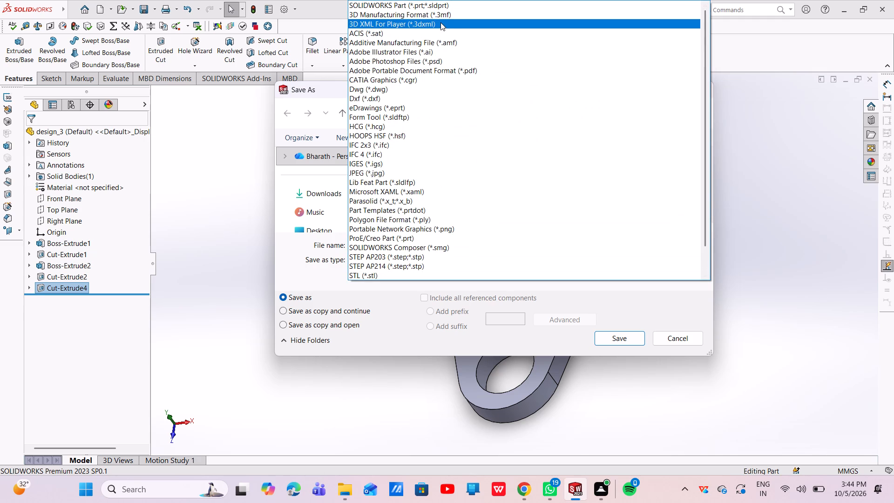
left_click(416, 67)
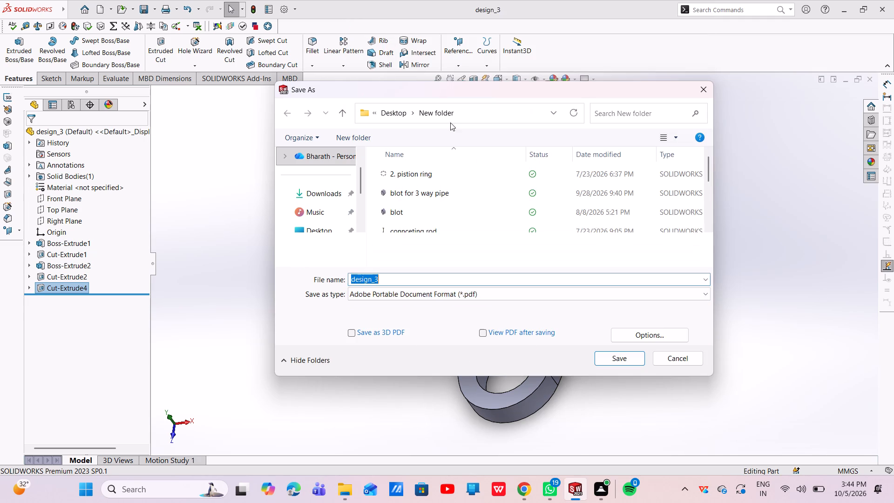
left_click(619, 363)
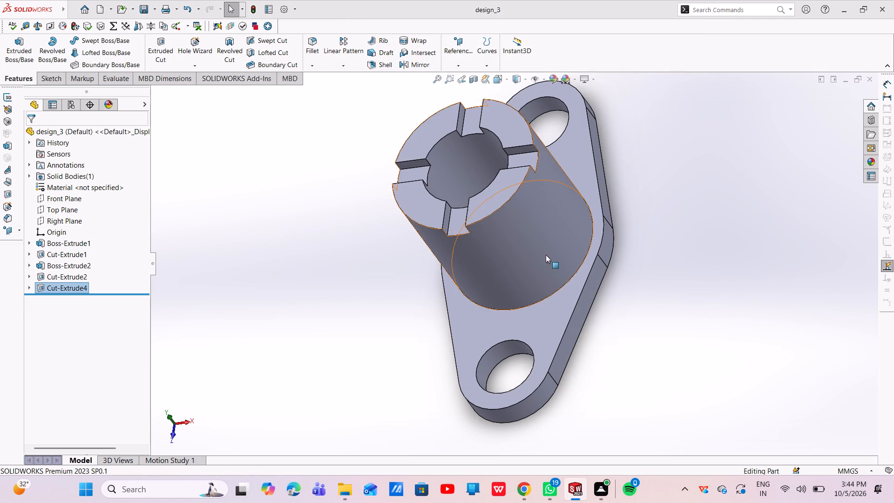
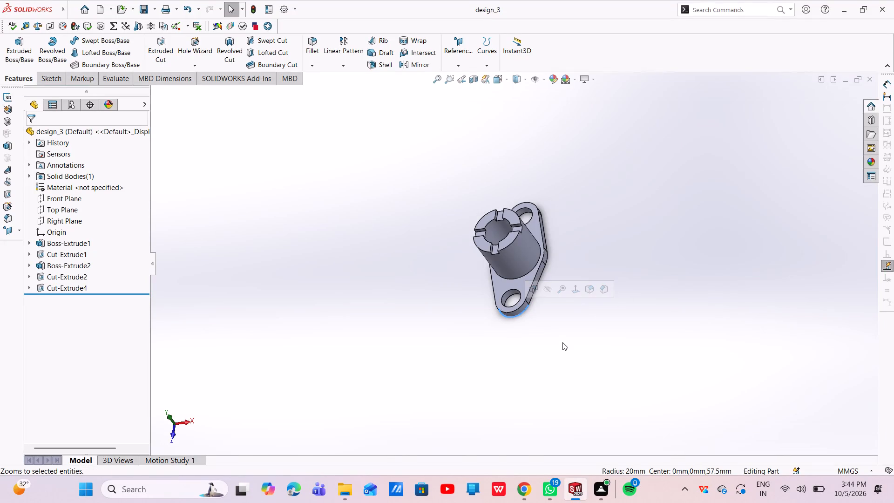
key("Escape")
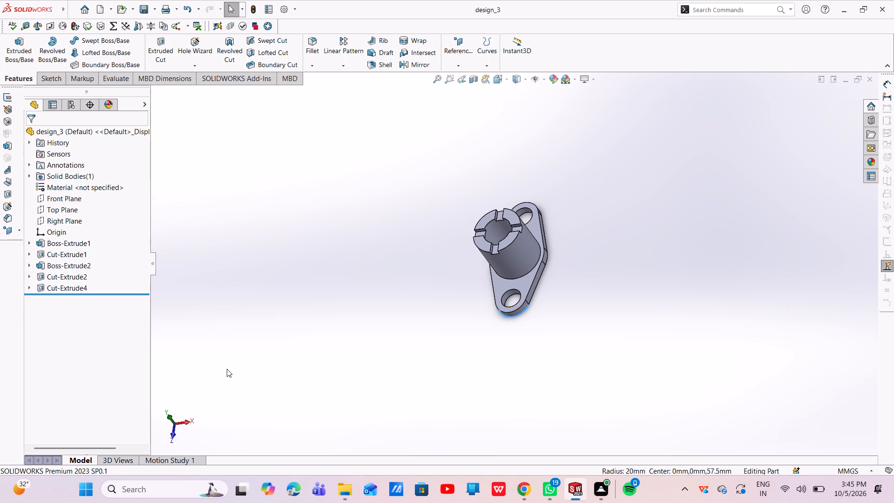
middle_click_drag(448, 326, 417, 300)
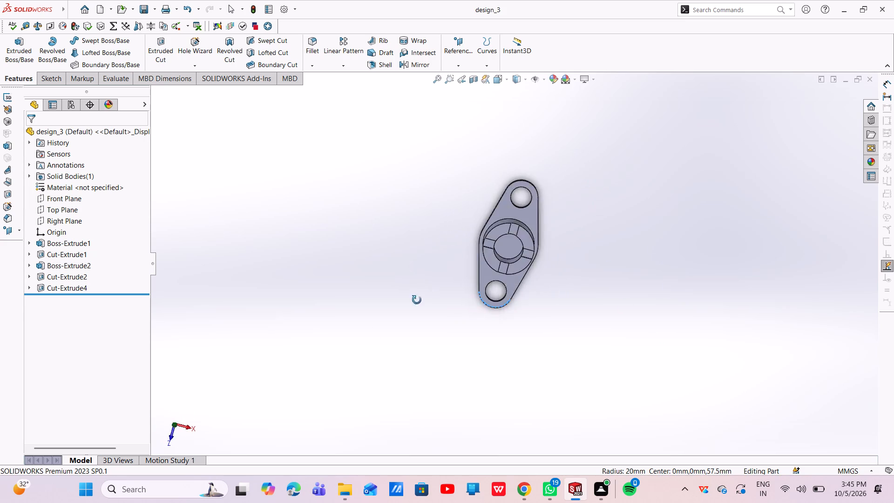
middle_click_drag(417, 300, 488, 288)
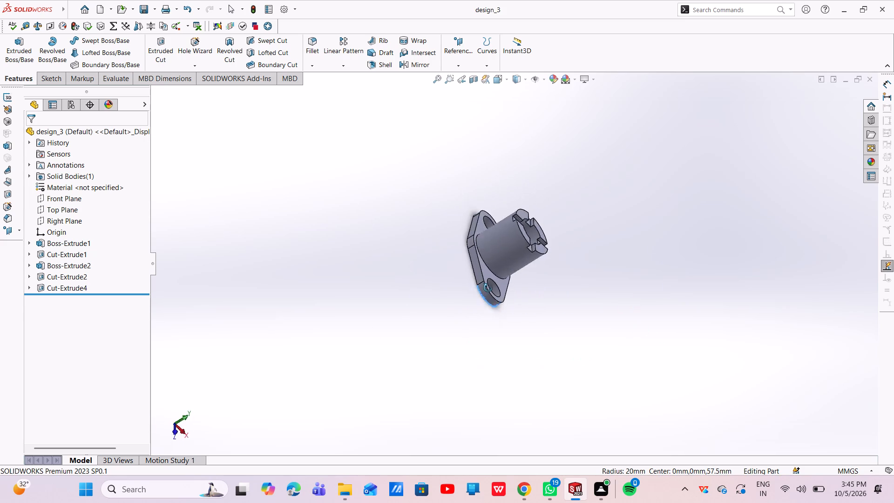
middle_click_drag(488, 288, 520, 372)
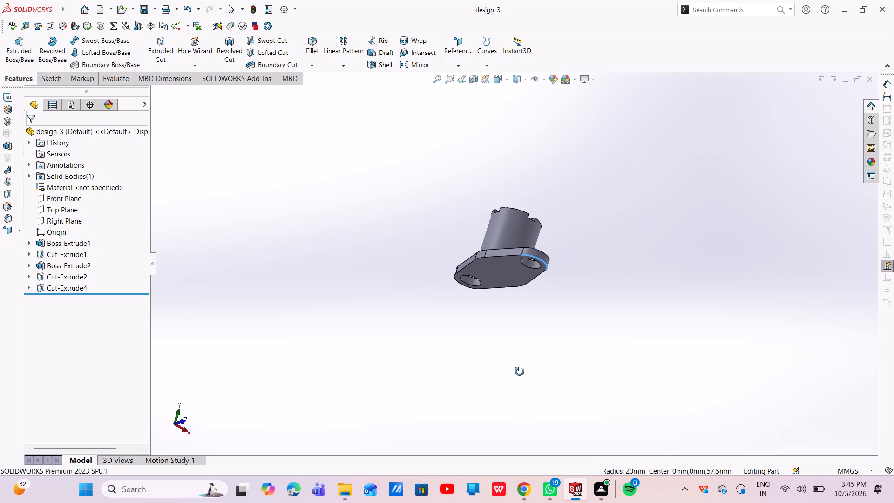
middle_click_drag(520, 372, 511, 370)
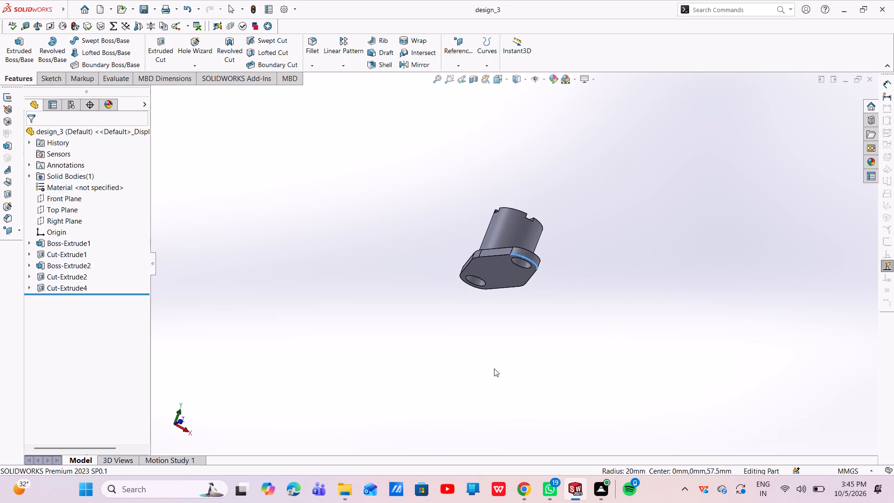
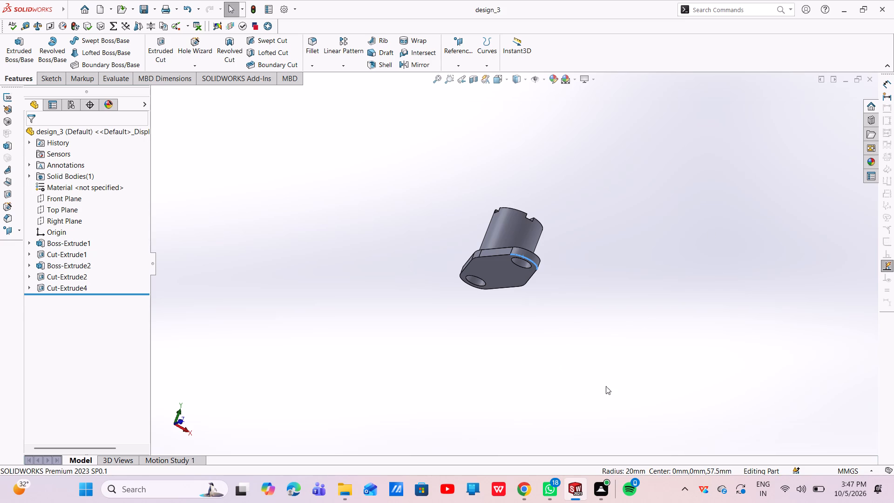
Inspect the finished flanged part from all sides, including the plate's underside, the two plate holes, the cylinder bore and the four slots.
left_click_drag(563, 289, 547, 301, "ctrl")
middle_click_drag(591, 279, 524, 358)
middle_click_drag(604, 201, 503, 197)
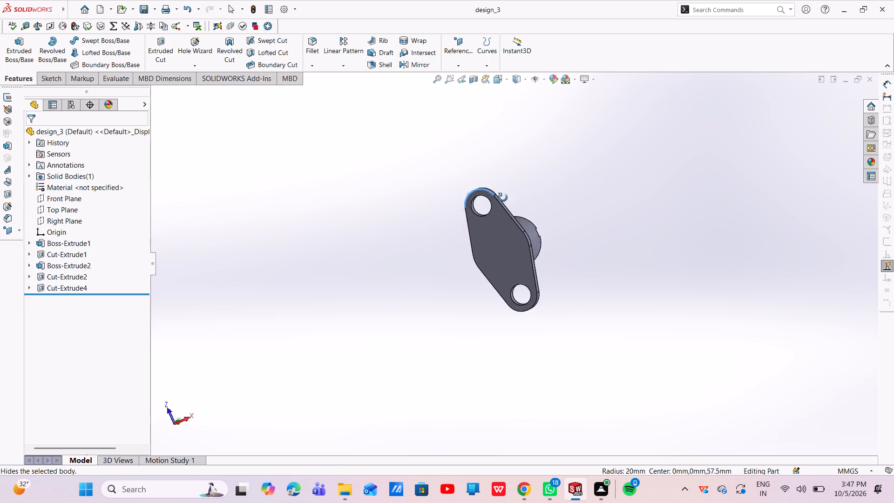
middle_click_drag(503, 197, 567, 281)
scroll(567, 281, "down", 6)
scroll(517, 244, "up", 1)
middle_click_drag(518, 243, 535, 217)
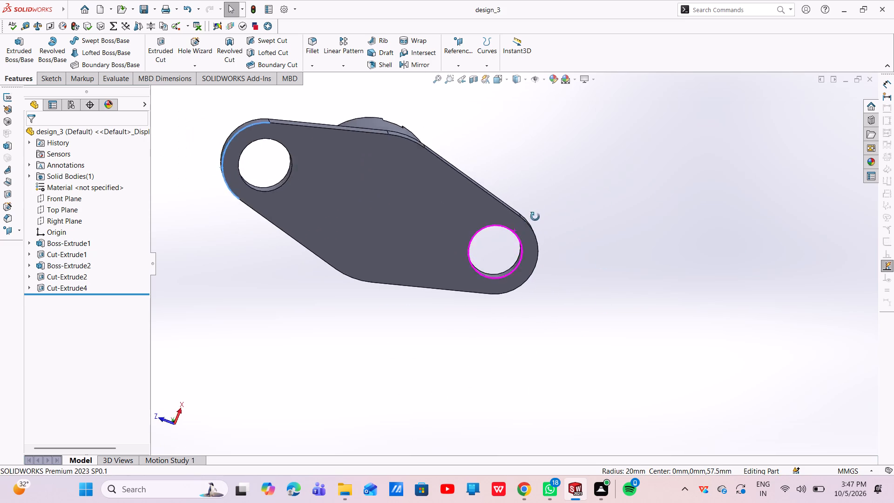
middle_click_drag(535, 217, 690, 220)
scroll(604, 231, "down", 1)
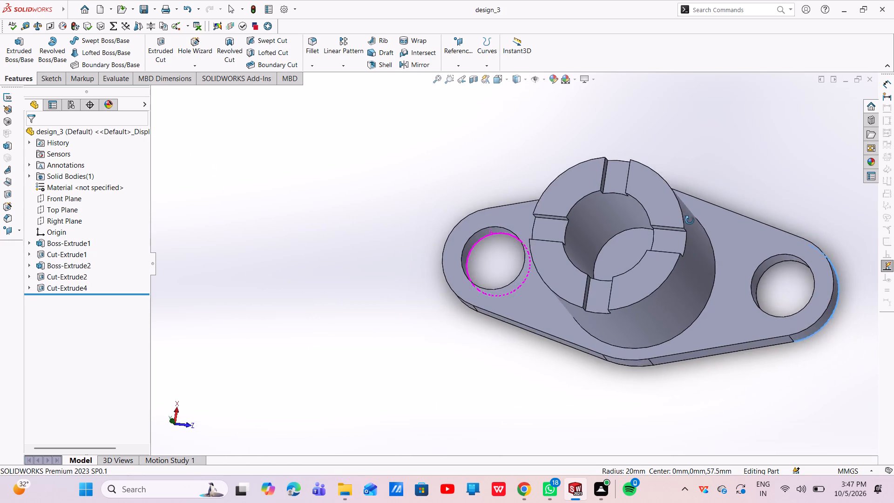
middle_click_drag(690, 220, 695, 257)
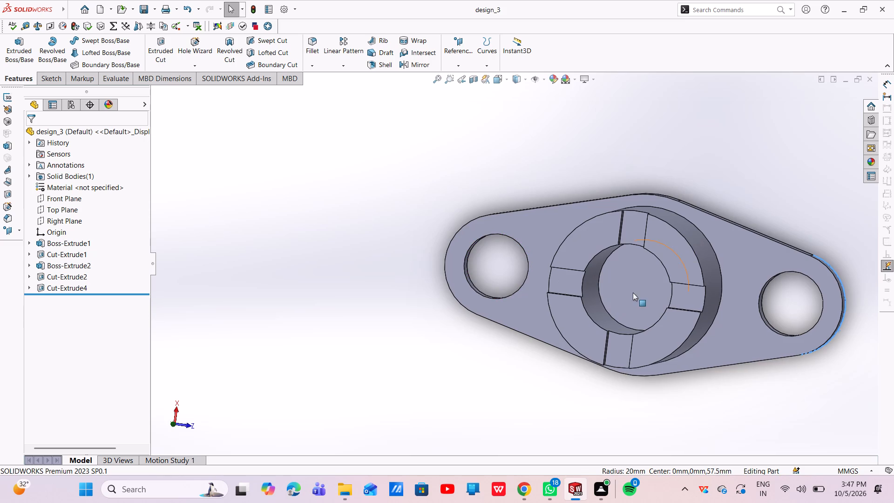
scroll(636, 286, "up", 4)
scroll(612, 315, "down", 1)
middle_click_drag(600, 330, 630, 342)
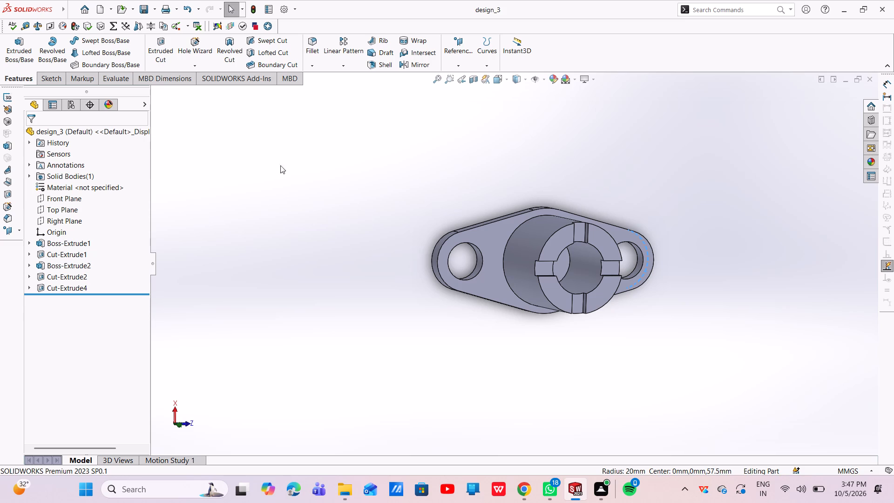
scroll(603, 353, "up", 2)
middle_click_drag(603, 350, 591, 261)
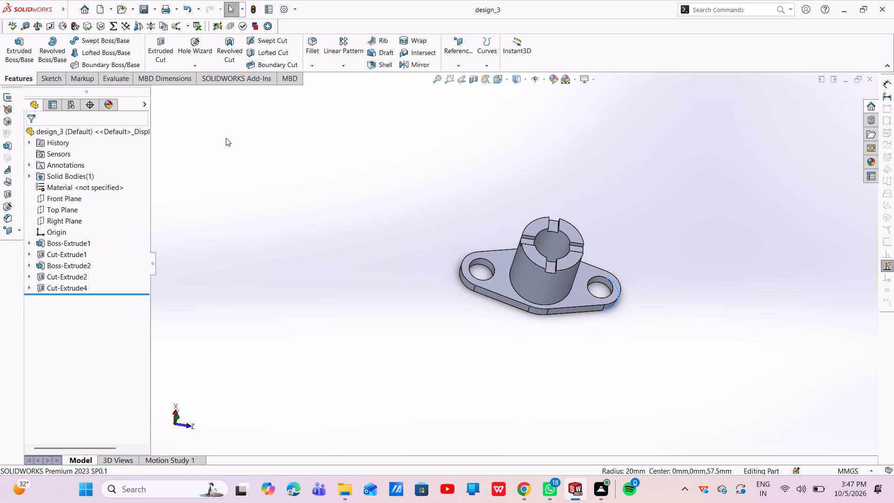